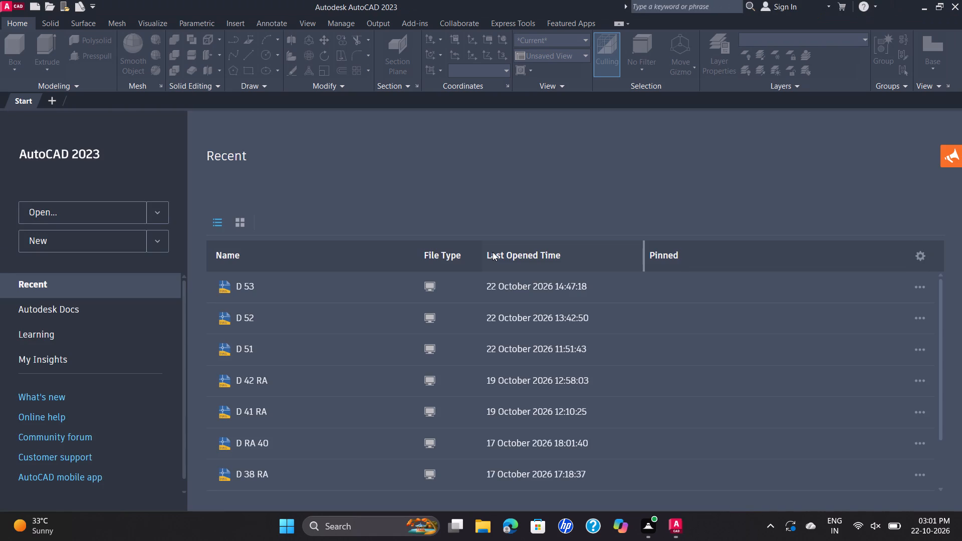
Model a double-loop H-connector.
Create a new blank drawing.
left_click(131, 233)
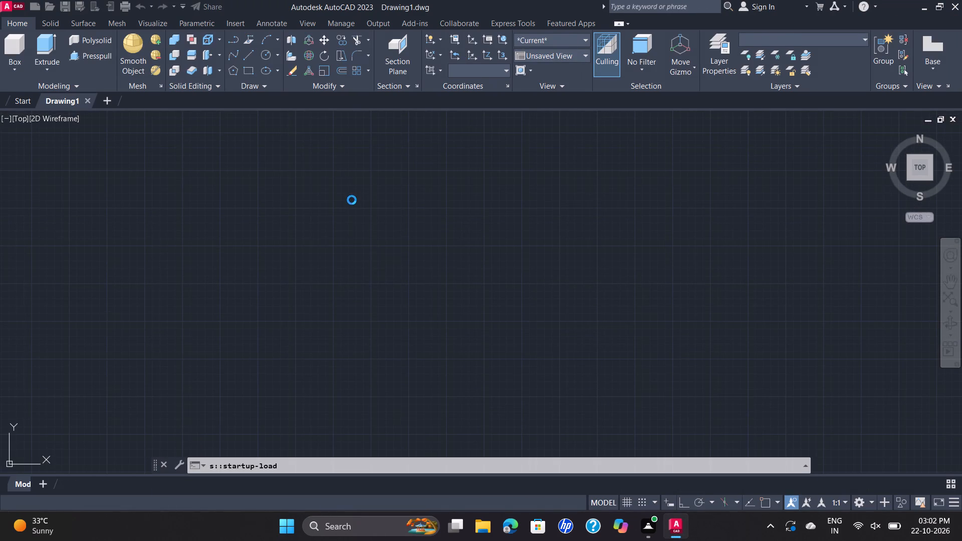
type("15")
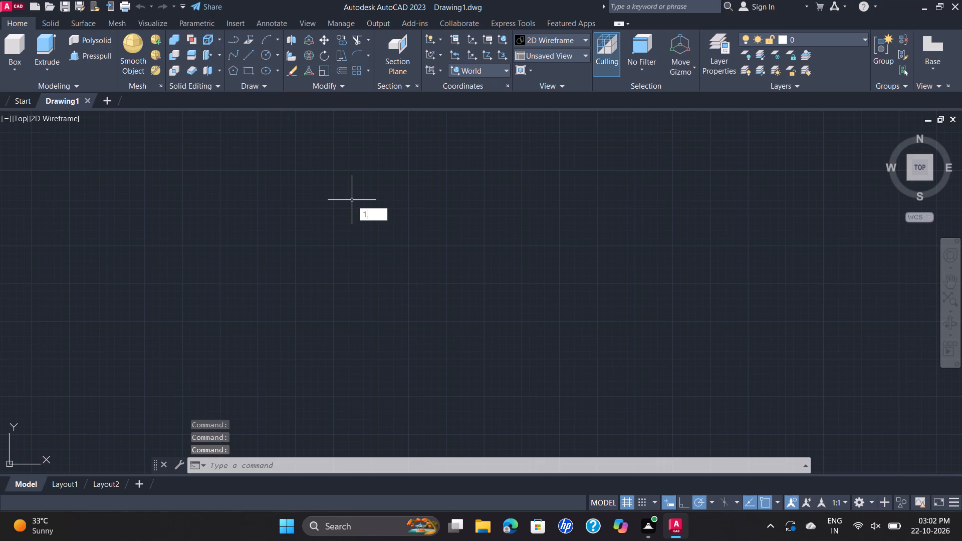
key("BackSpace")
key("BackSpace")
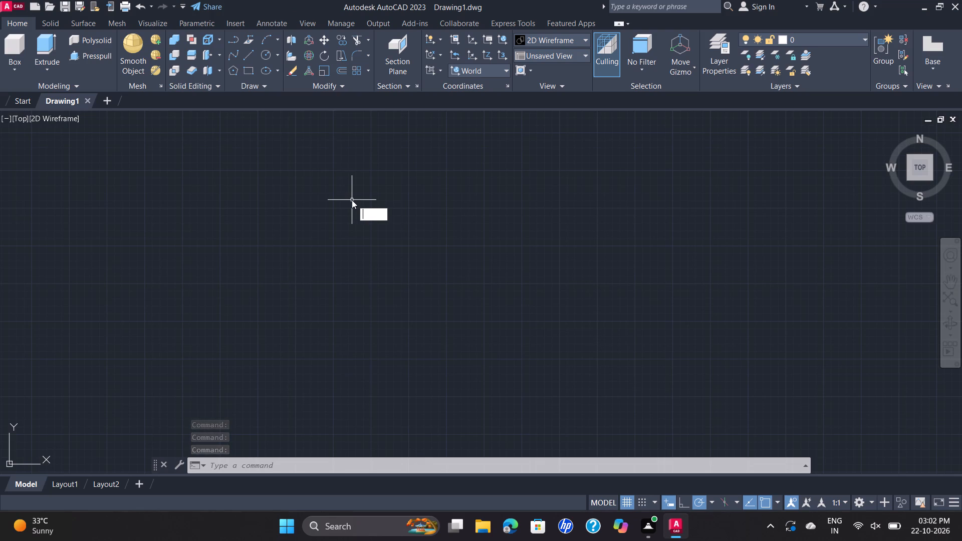
Configure the drawing units to a length precision of two decimal places (0.00).
type("UN")
key("Return")
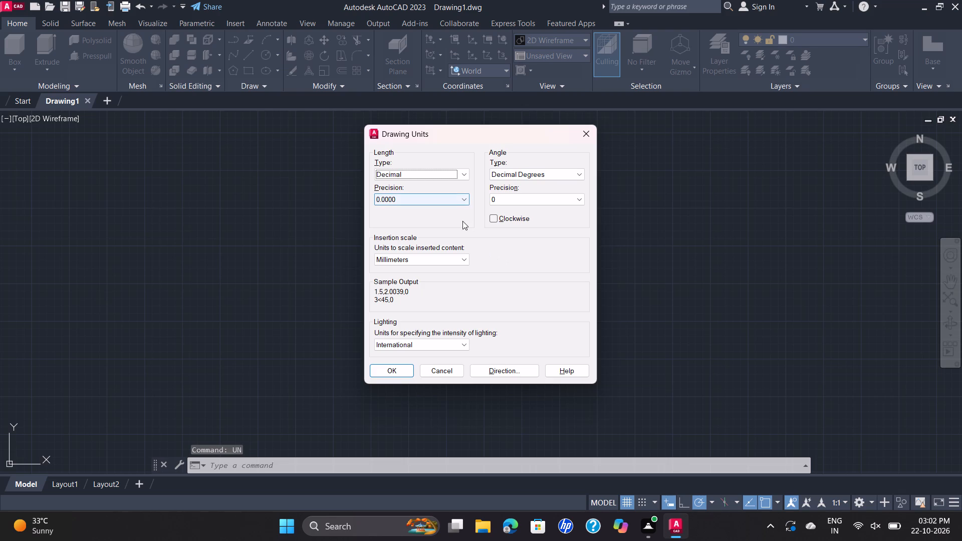
left_click(463, 196)
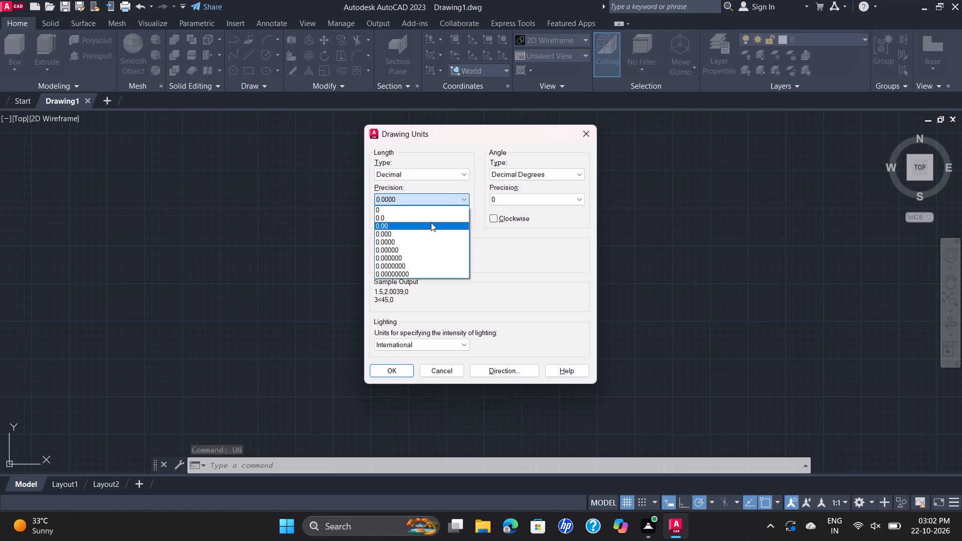
left_click(431, 222)
left_click(381, 377)
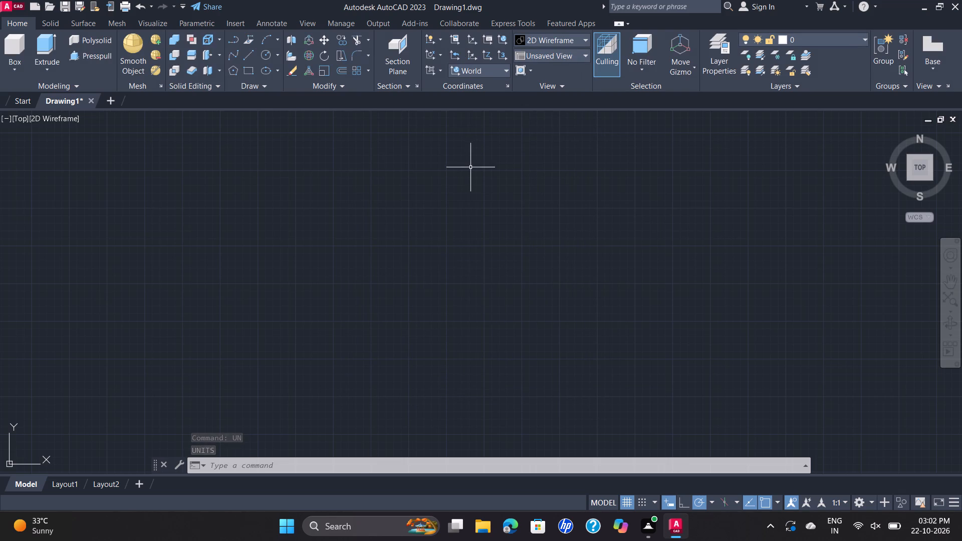
Set the model space limits from 0,0 at the lower left corner to 150,150 at the upper right corner.
type("LIM")
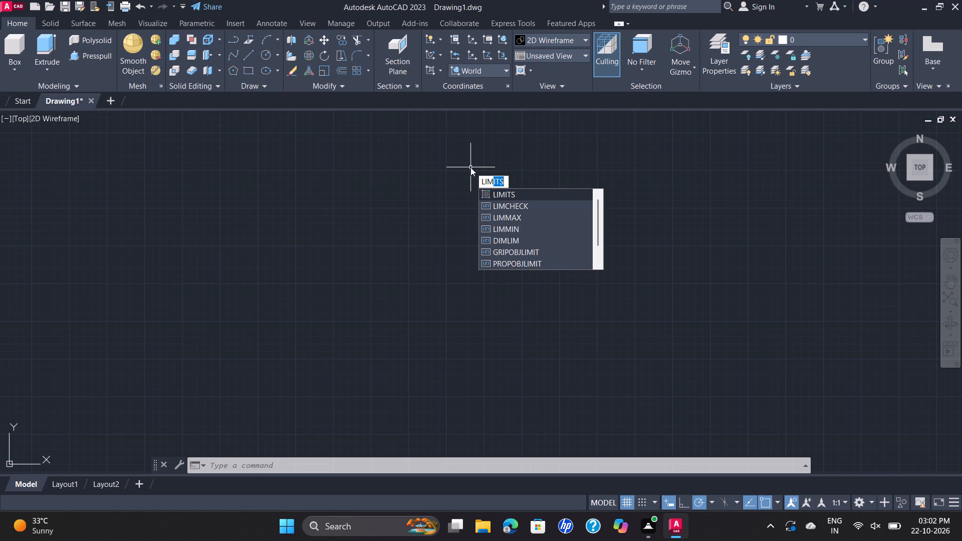
key("Return")
key("0")
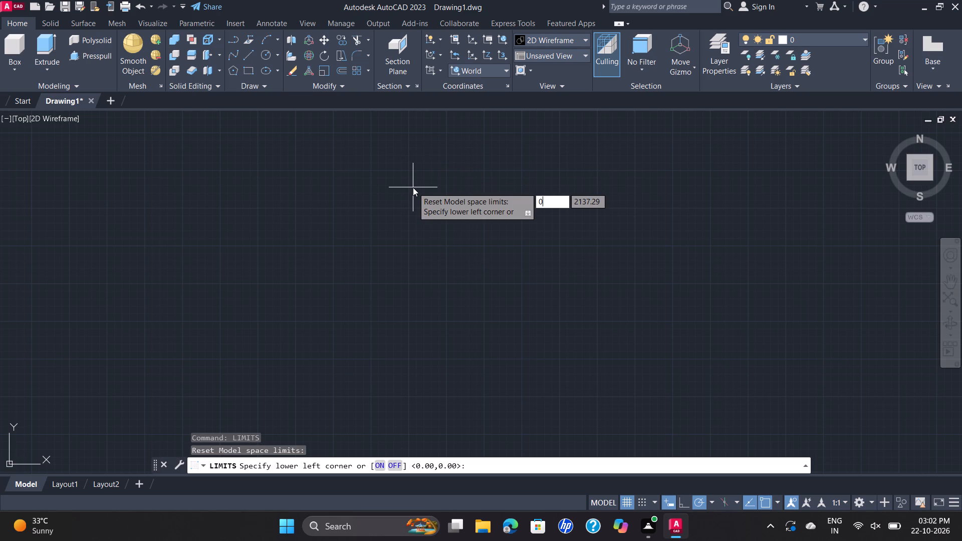
type(",0")
key("Return")
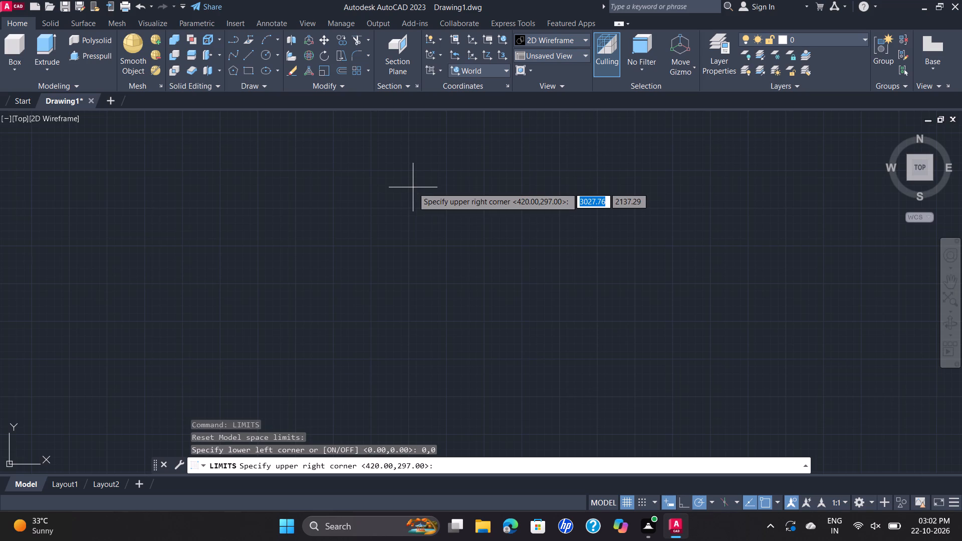
type("150")
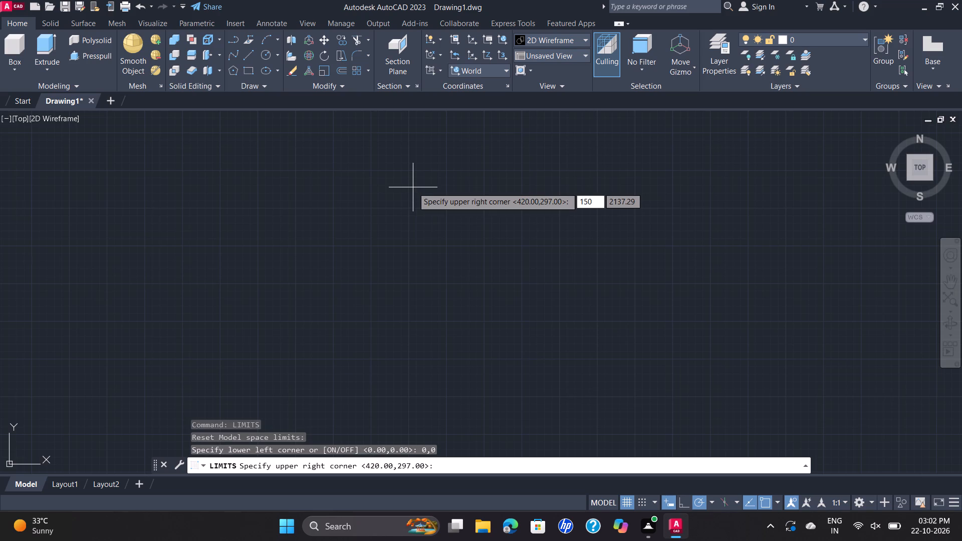
key("comma")
type("150")
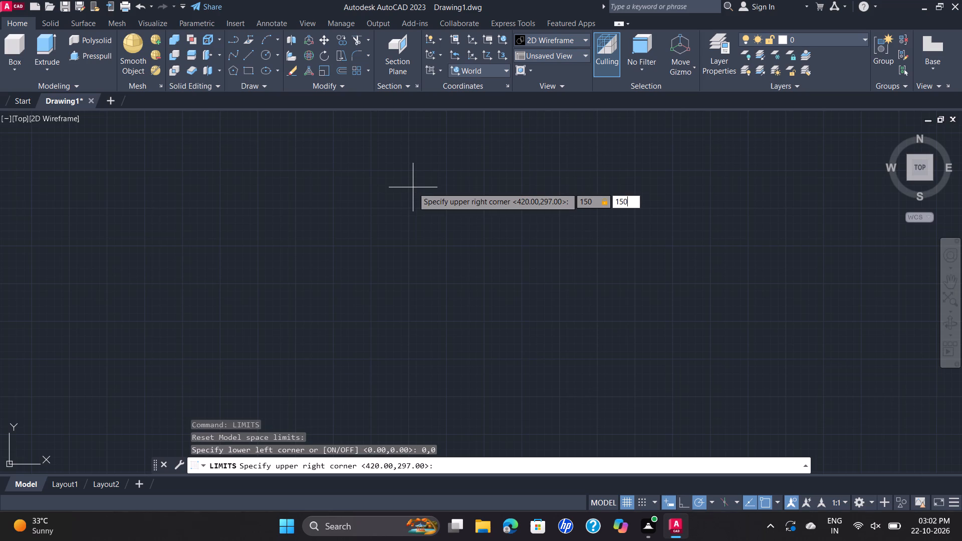
key("Return")
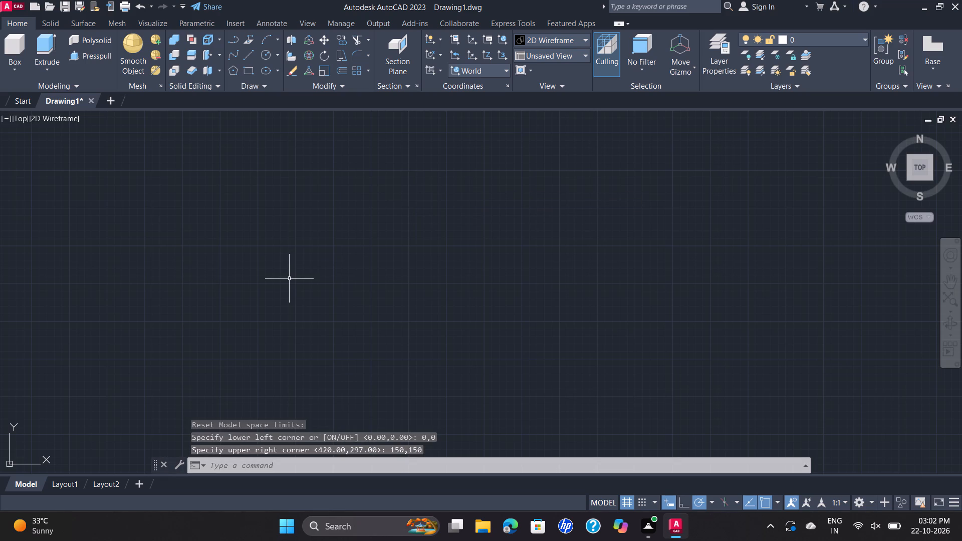
Run LOGFILEON to start recording the command history in a log file.
type("LO")
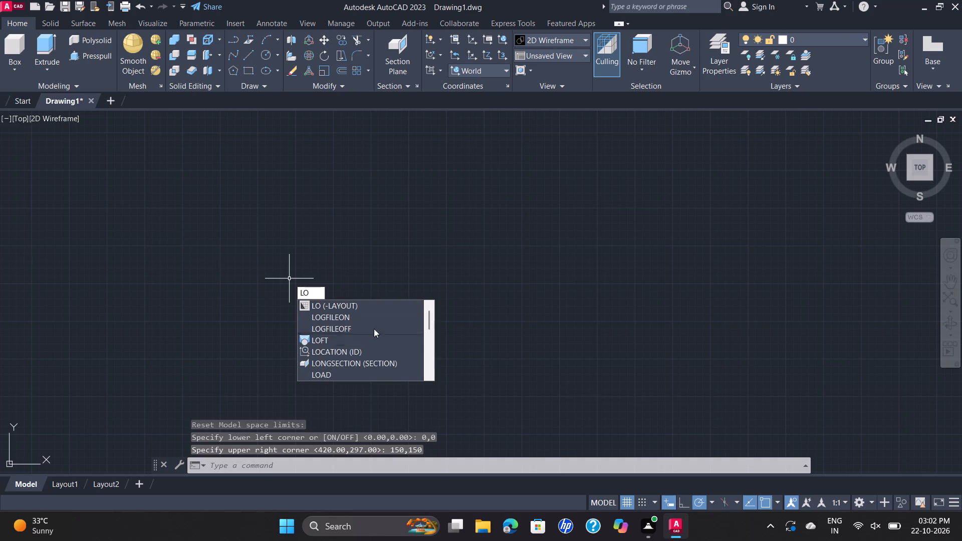
left_click(367, 321)
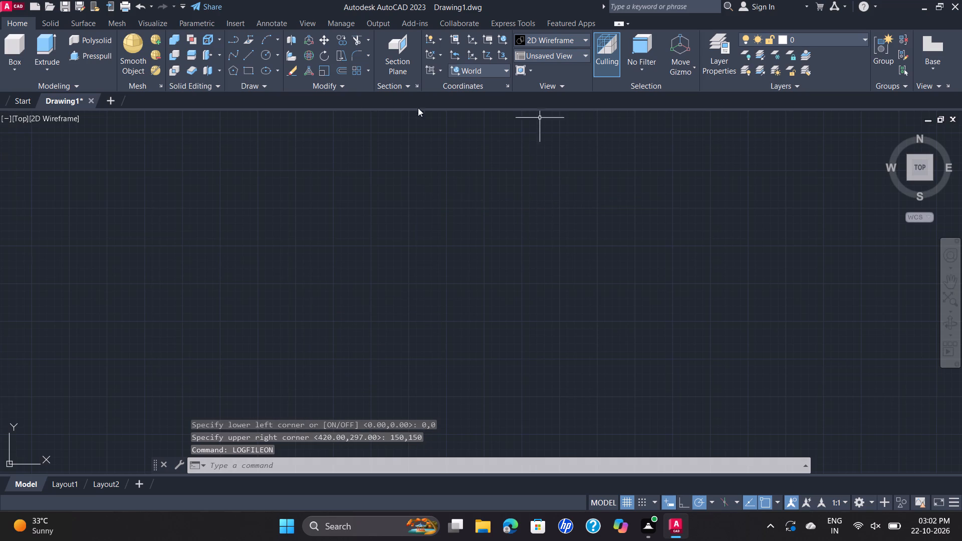
Switch the viewport to the SE Isometric view.
left_click(16, 121)
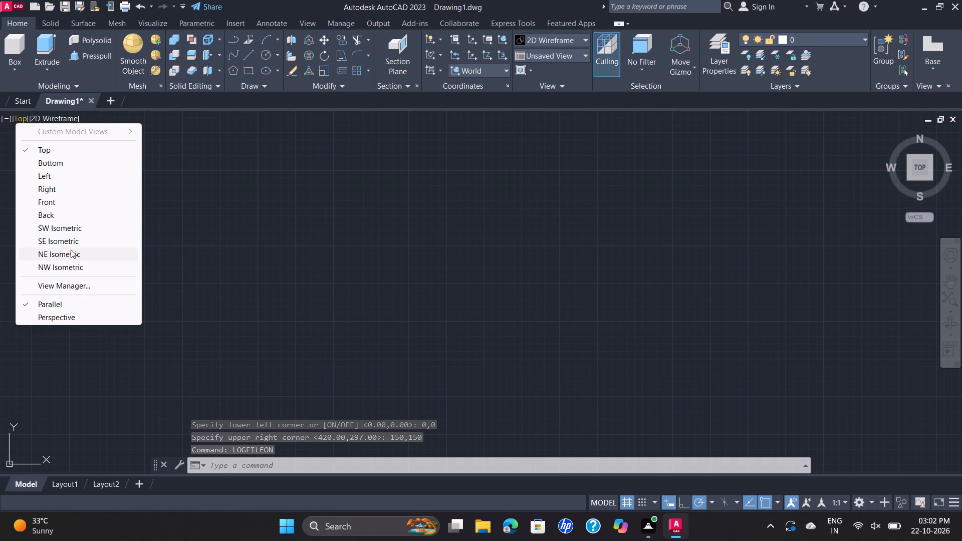
left_click(75, 243)
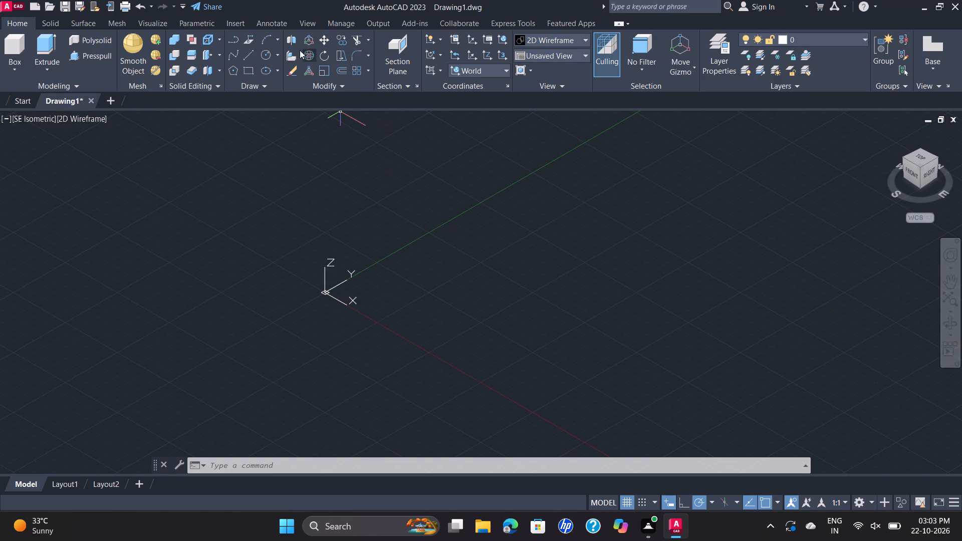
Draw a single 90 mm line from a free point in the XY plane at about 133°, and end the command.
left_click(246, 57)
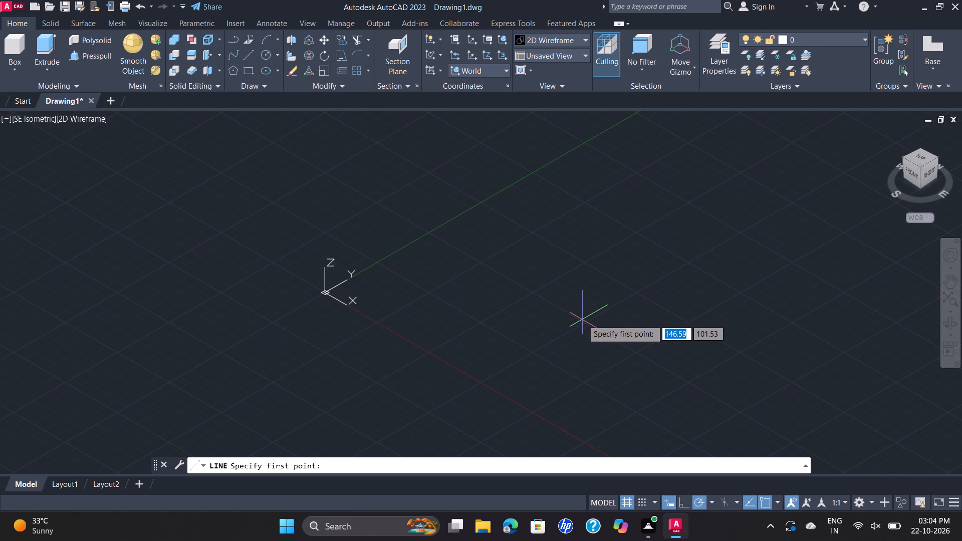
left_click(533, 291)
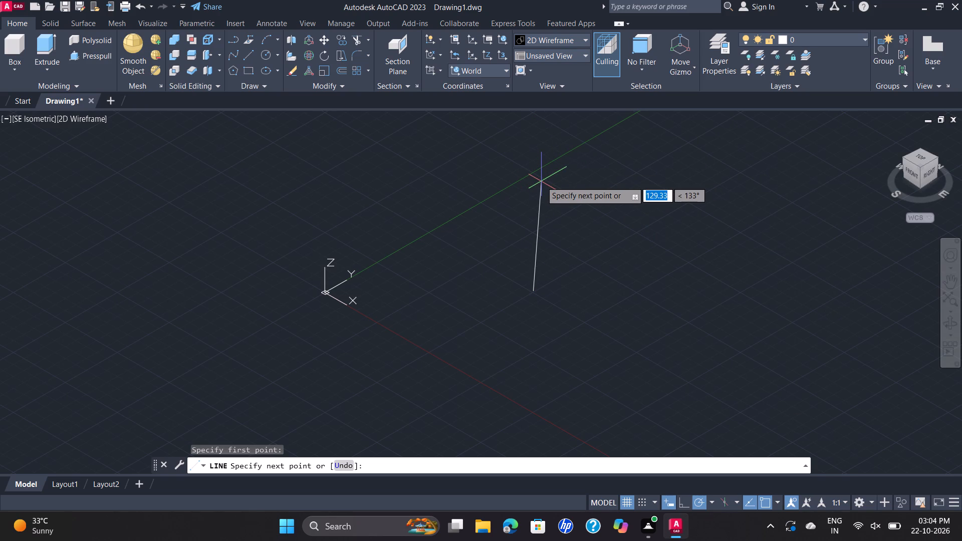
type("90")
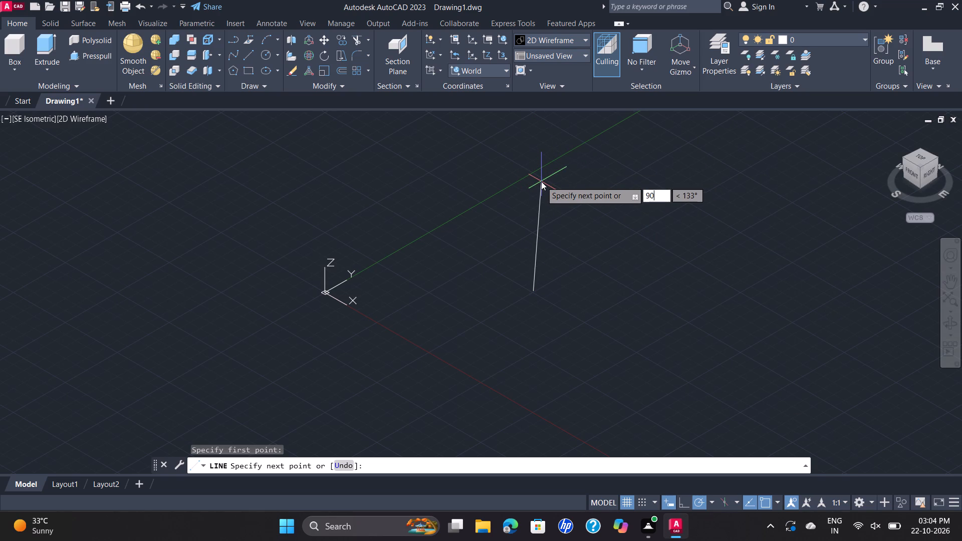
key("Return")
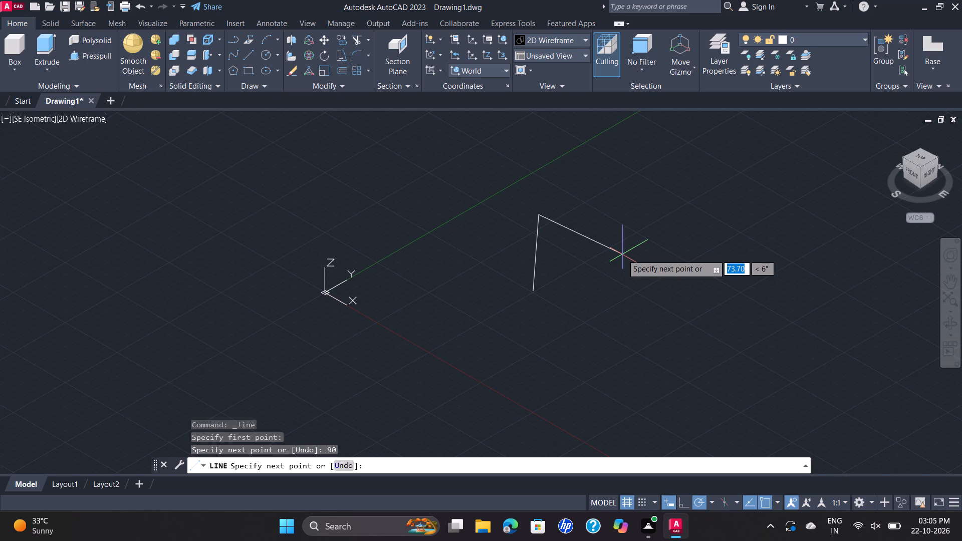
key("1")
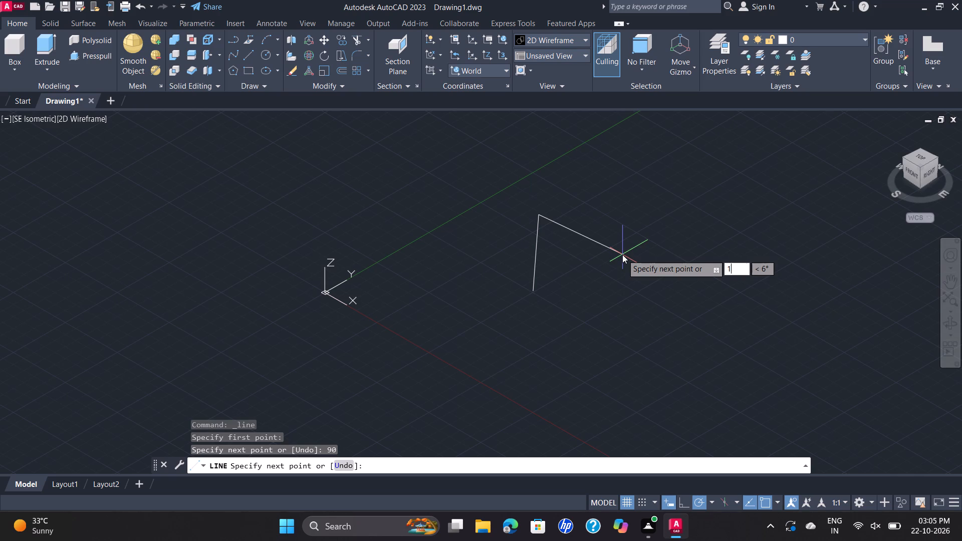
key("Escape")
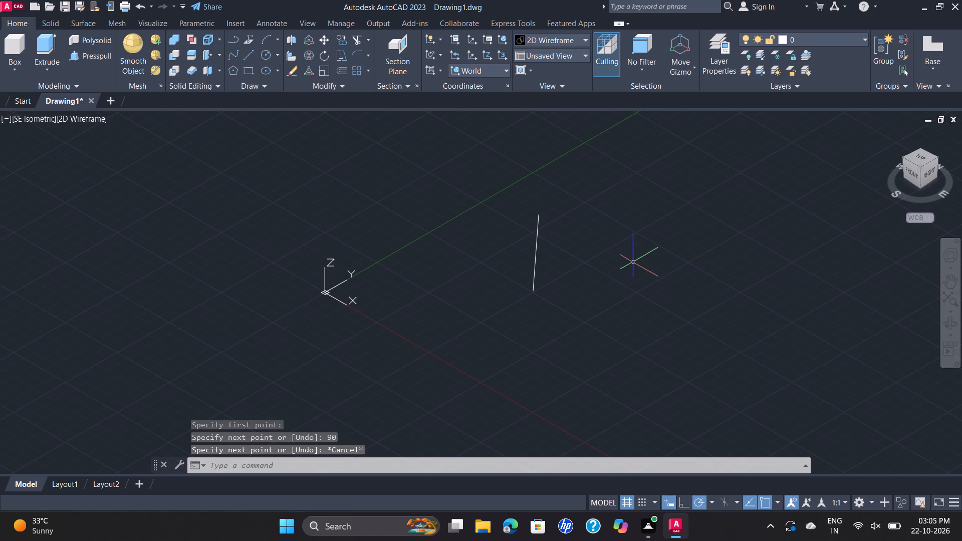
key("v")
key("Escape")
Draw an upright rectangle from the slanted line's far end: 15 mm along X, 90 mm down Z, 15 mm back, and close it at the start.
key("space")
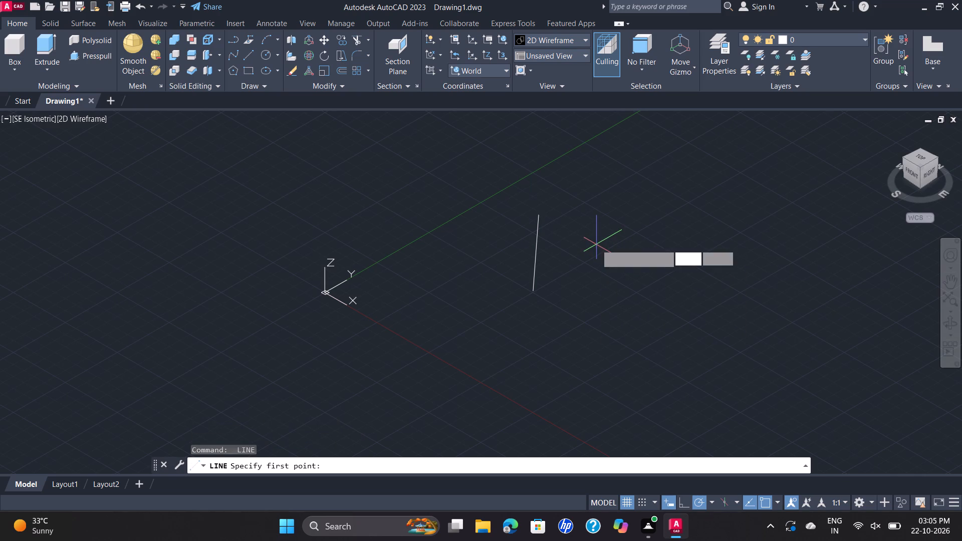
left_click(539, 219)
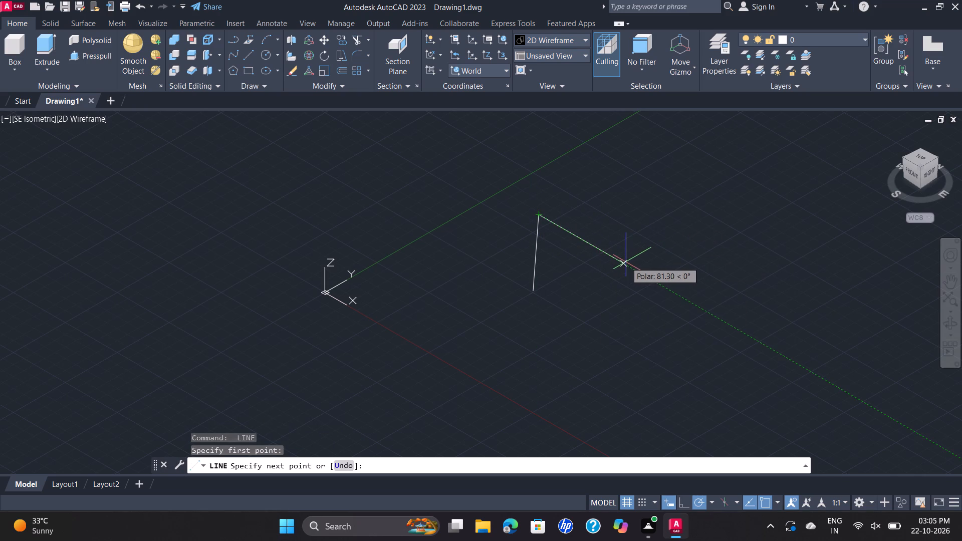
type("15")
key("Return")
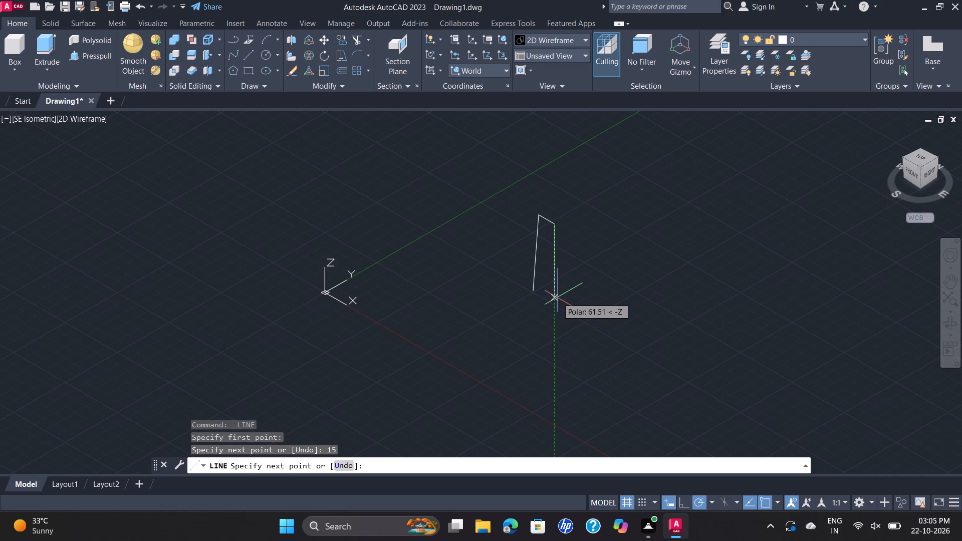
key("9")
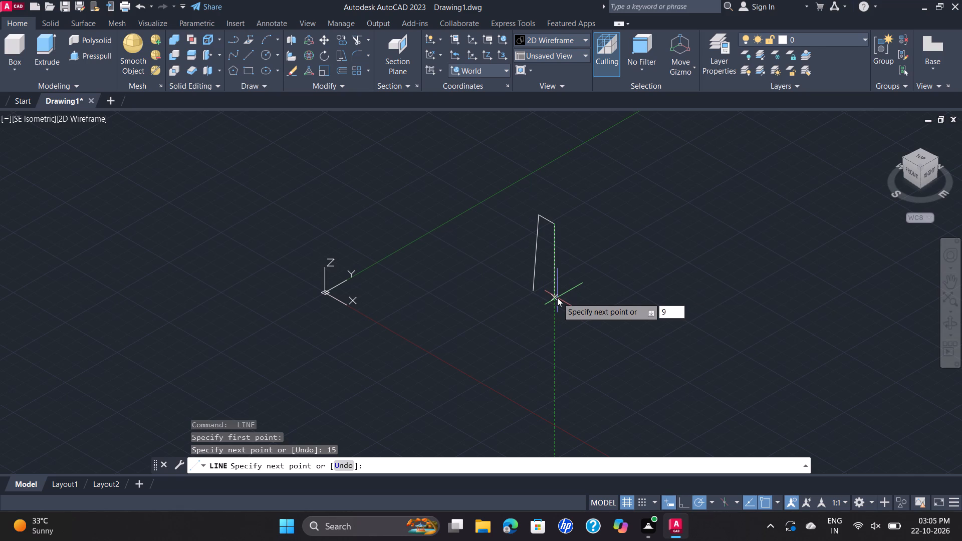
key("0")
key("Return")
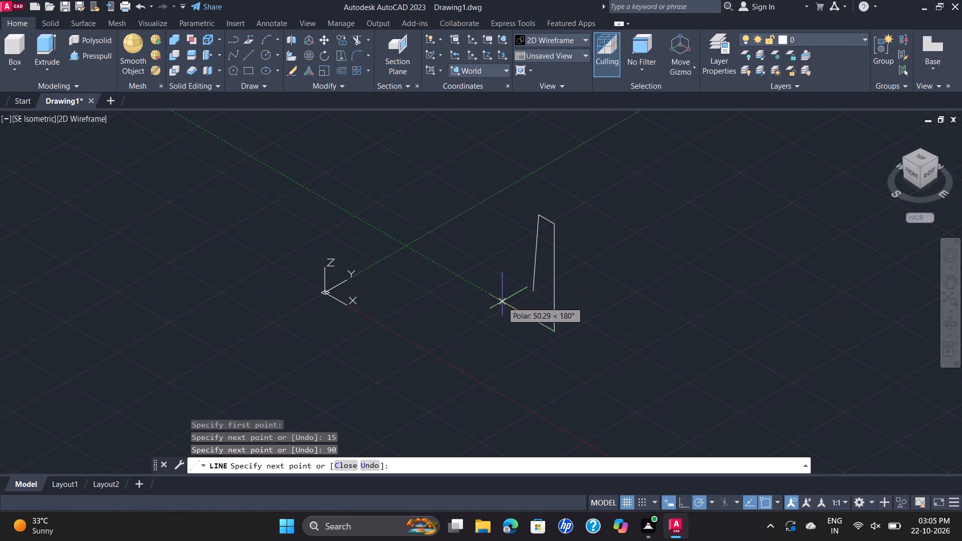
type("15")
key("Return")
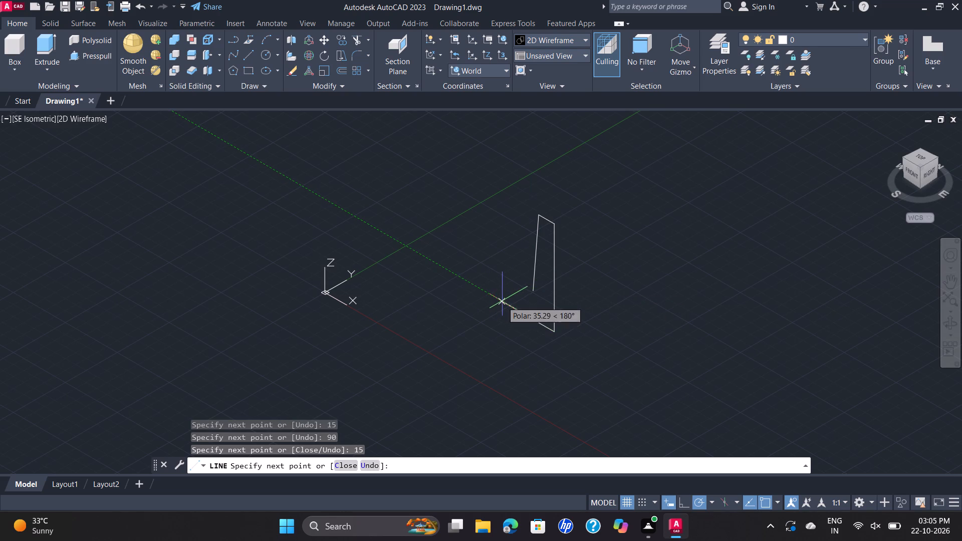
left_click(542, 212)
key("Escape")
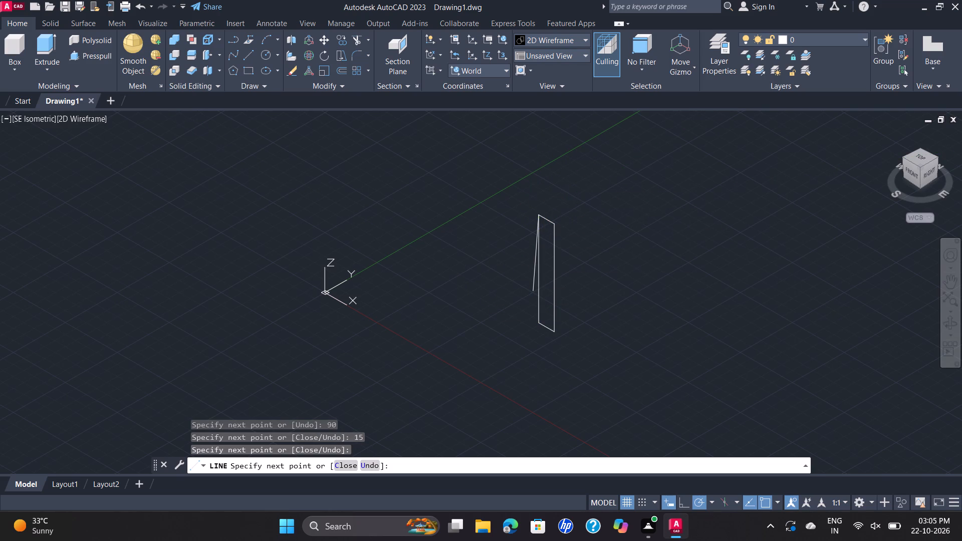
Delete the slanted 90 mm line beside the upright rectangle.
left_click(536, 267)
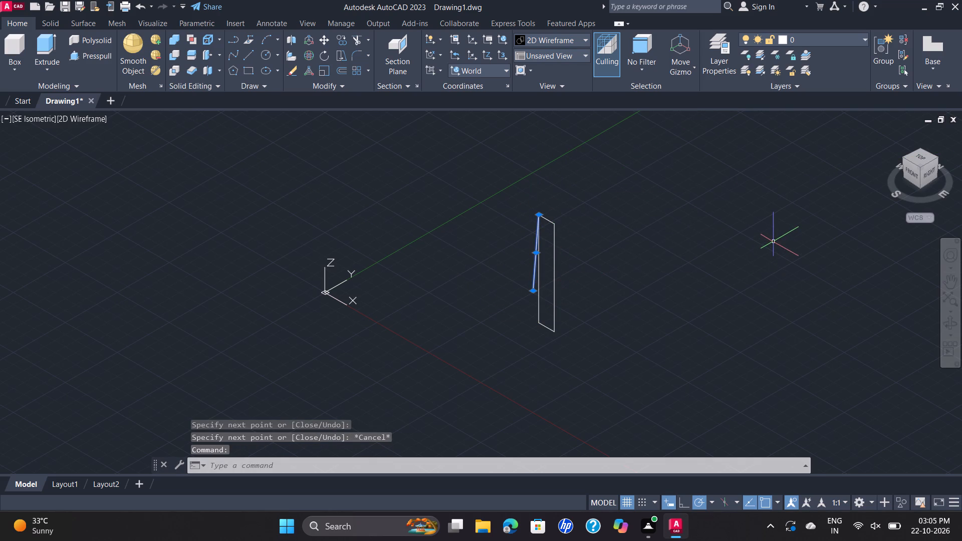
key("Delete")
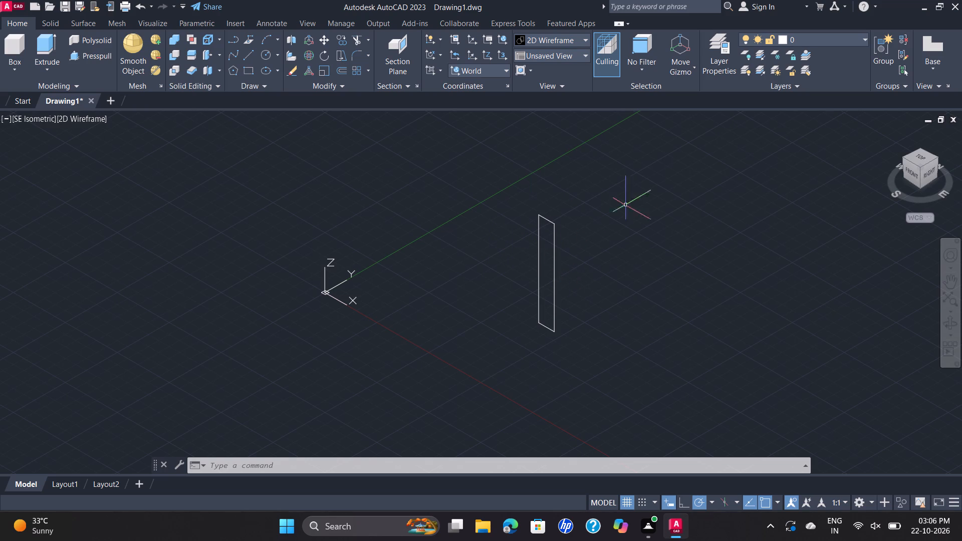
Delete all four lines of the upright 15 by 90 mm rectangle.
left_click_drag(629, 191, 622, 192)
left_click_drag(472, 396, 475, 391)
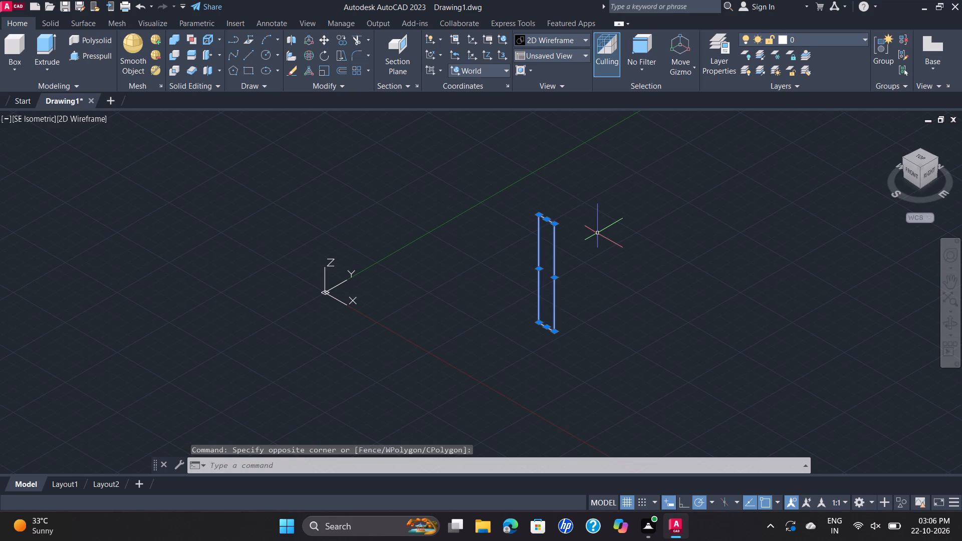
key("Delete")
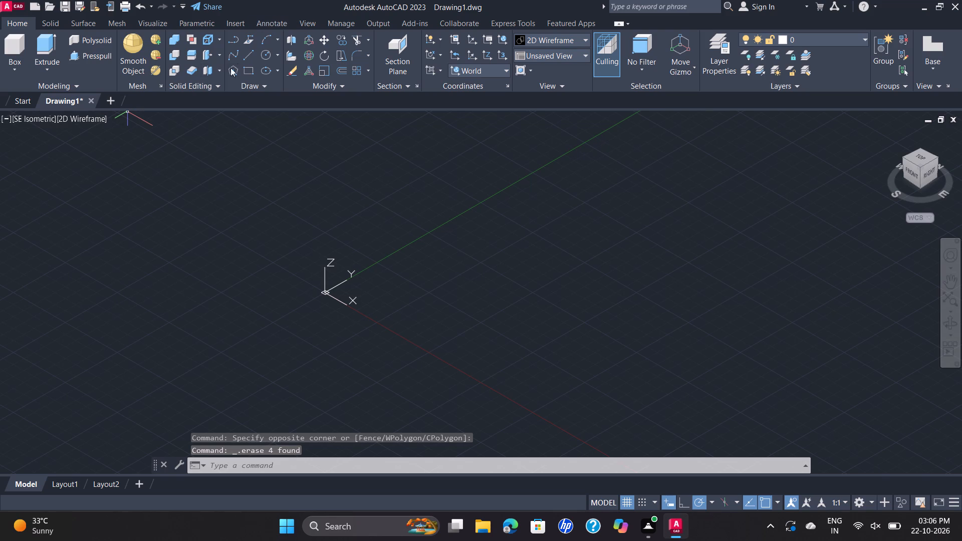
Draw an upright rectangle from a free point: 50 mm up Z, 20 mm along X, 50 mm down Z, and back to the start.
left_click(250, 50)
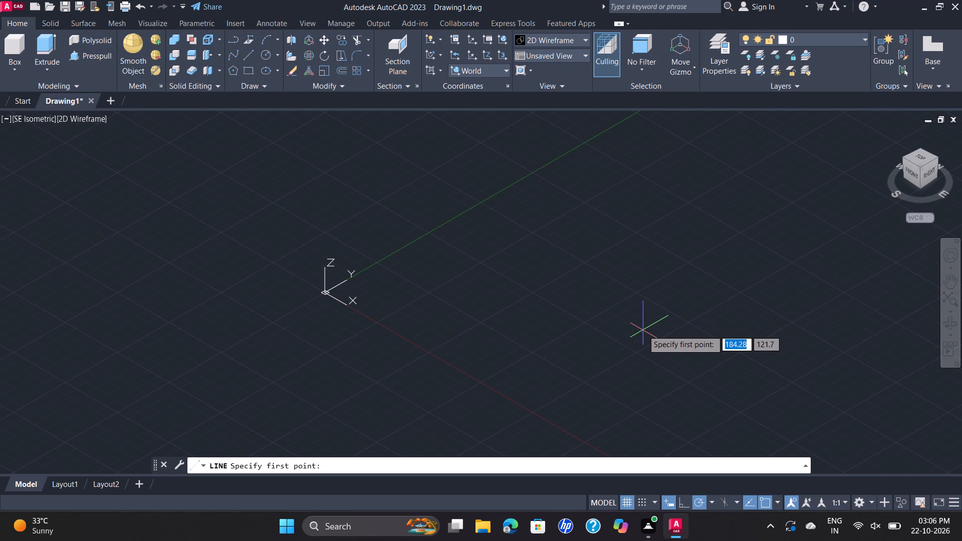
left_click(649, 326)
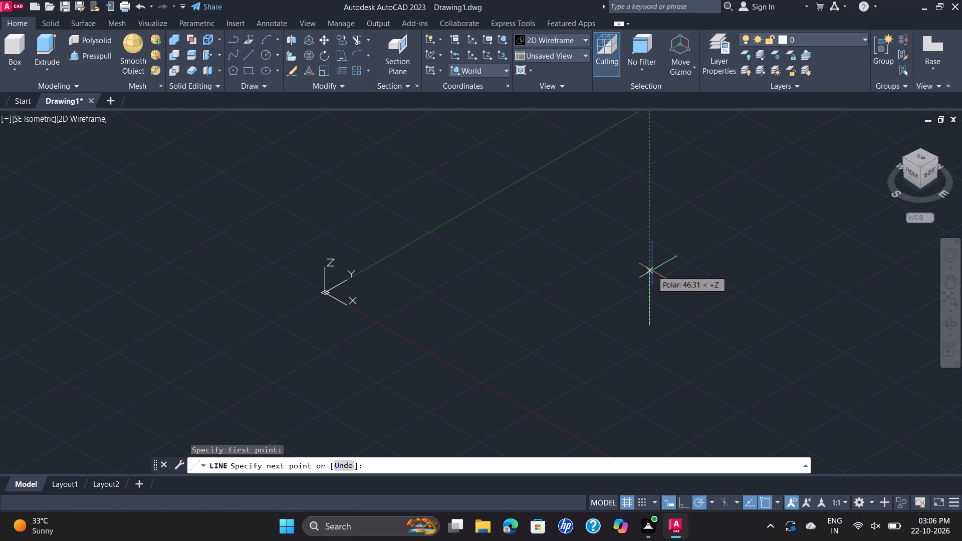
key("5")
key("0")
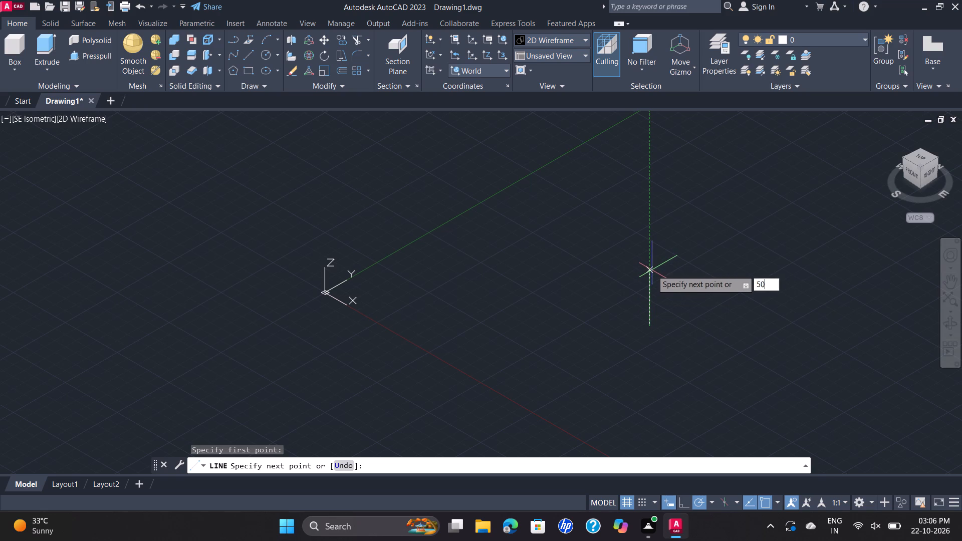
key("Return")
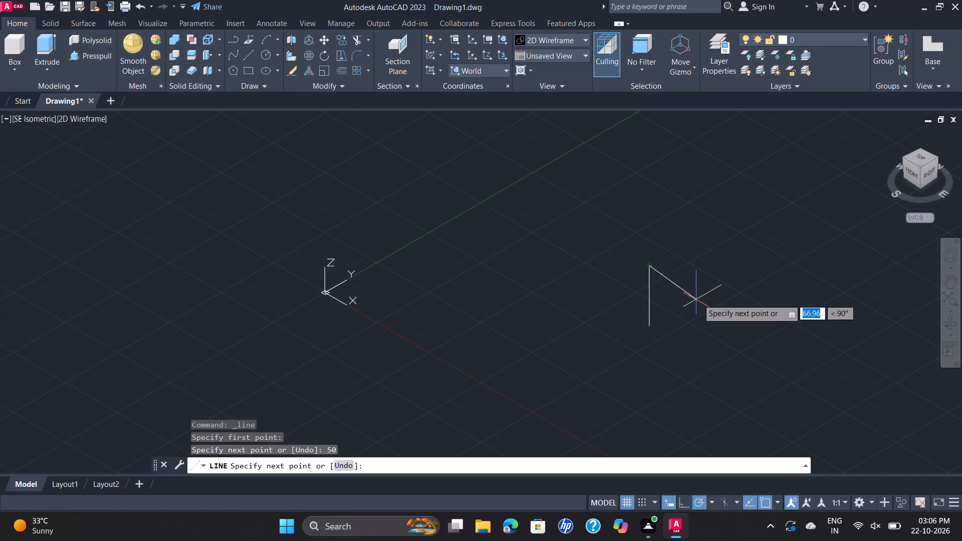
type("20")
key("Return")
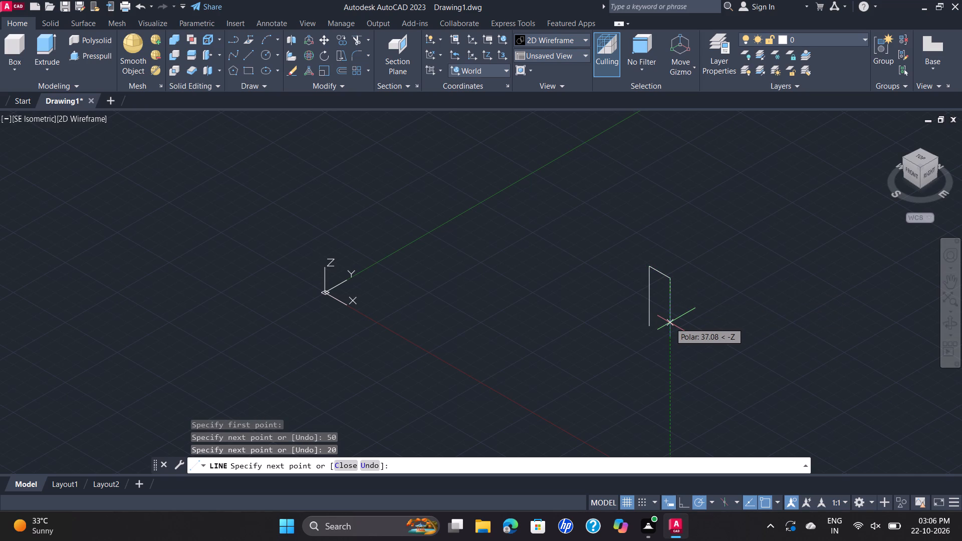
type("50")
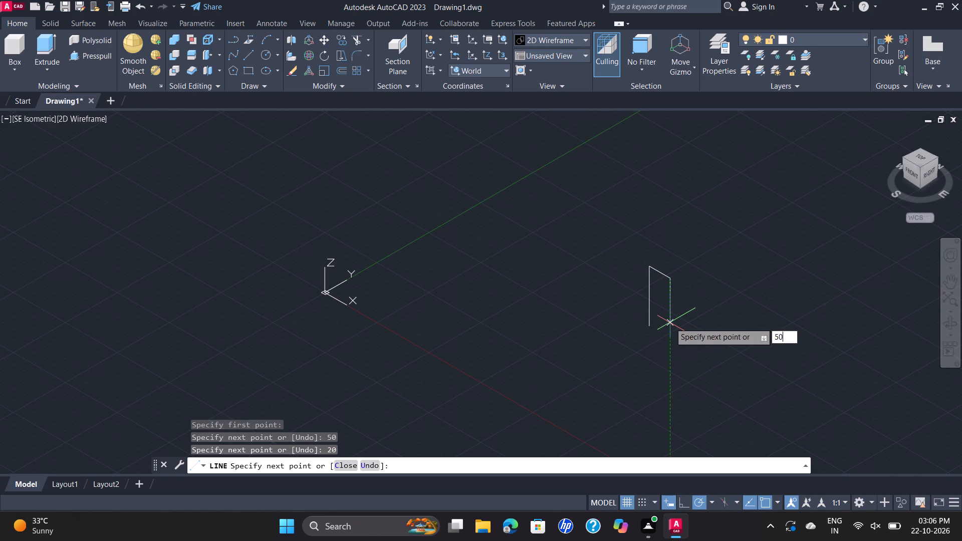
key("Return")
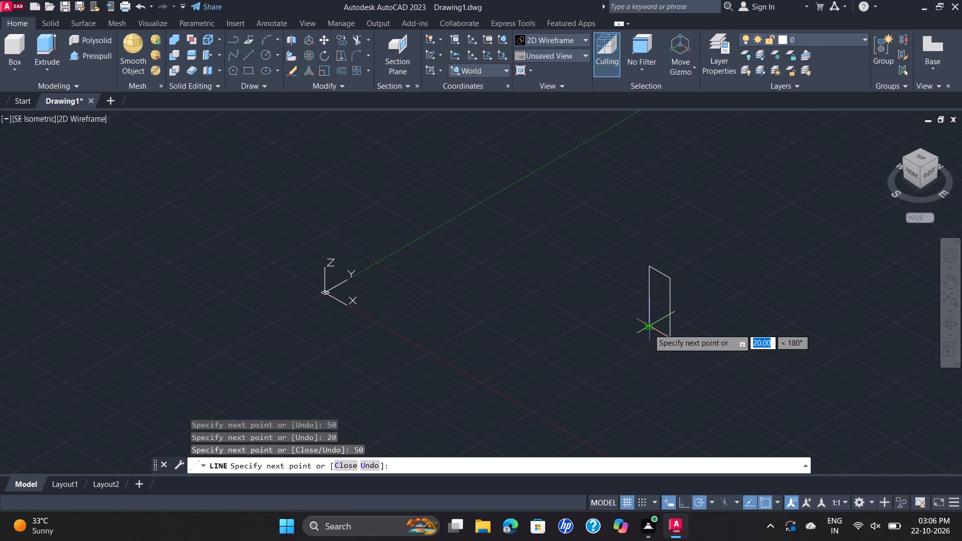
scroll(648, 333, "up", 2)
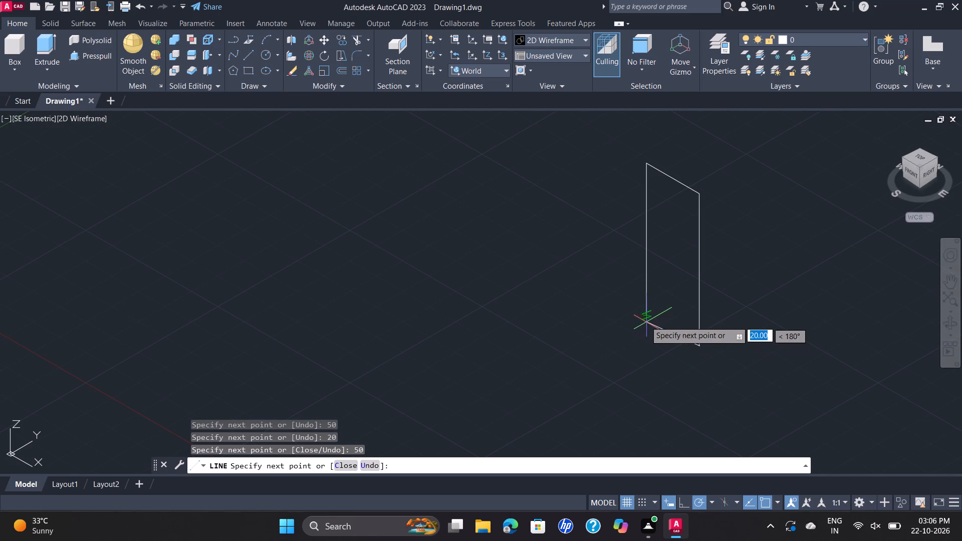
left_click(647, 315)
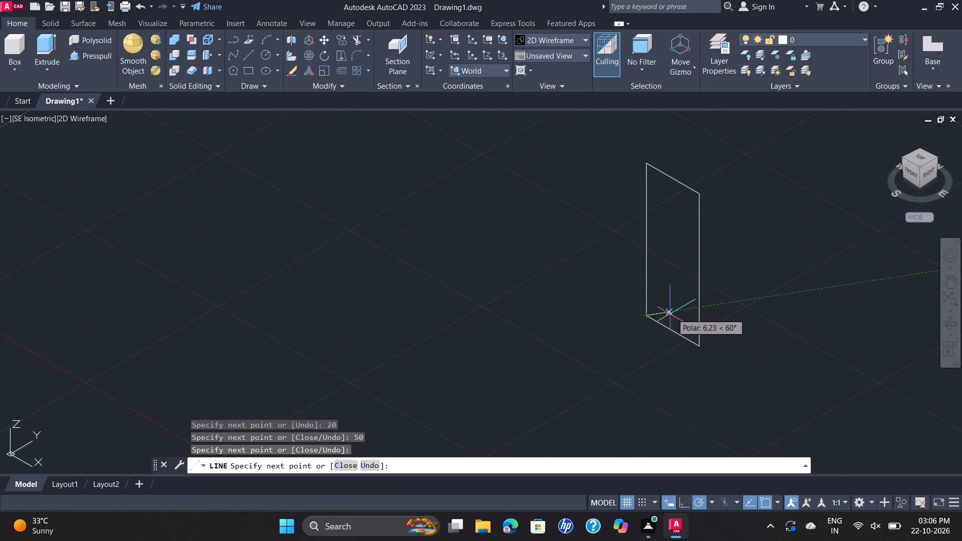
key("Escape")
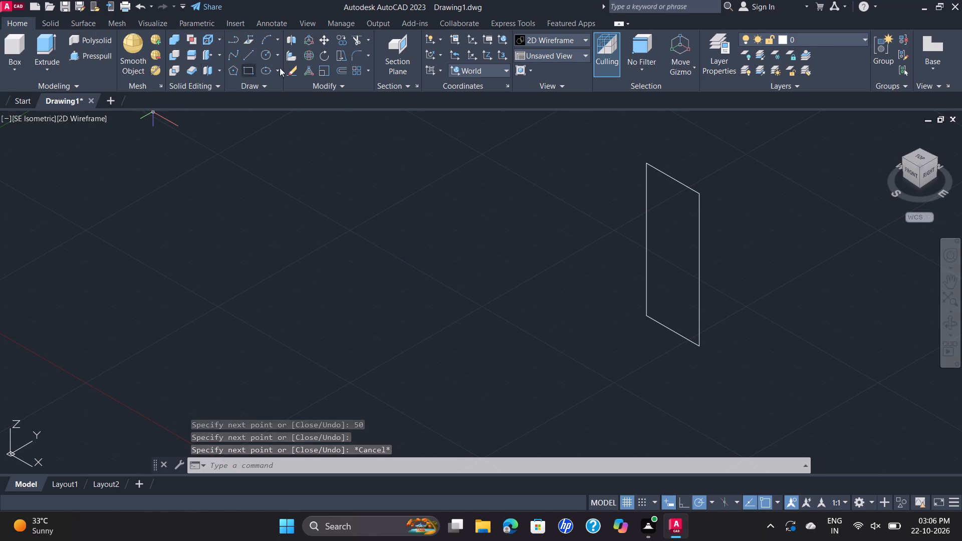
Fillet the rectangle's two vertical lines at the top and again at the bottom, with the fillet radius set to 15.
left_click(349, 56)
left_click(355, 58)
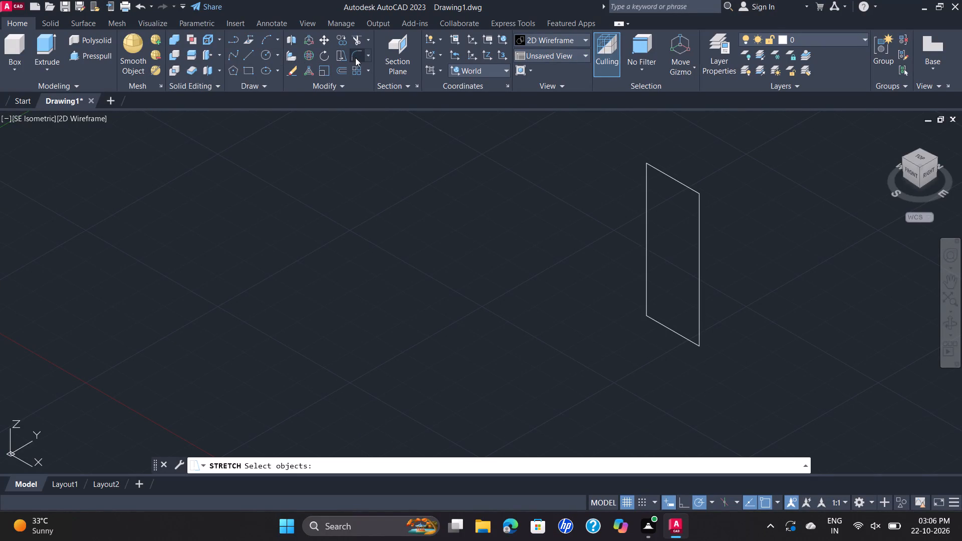
left_click(646, 185)
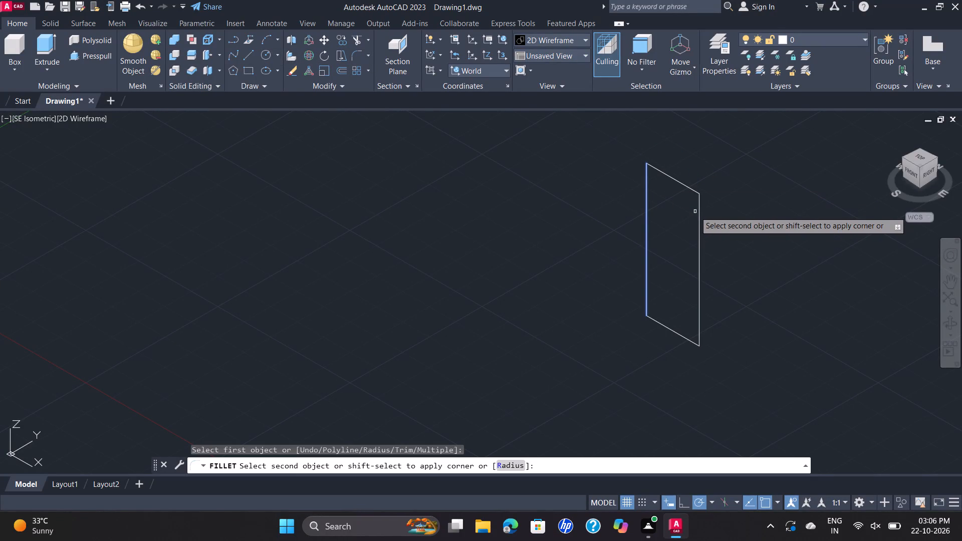
left_click(515, 465)
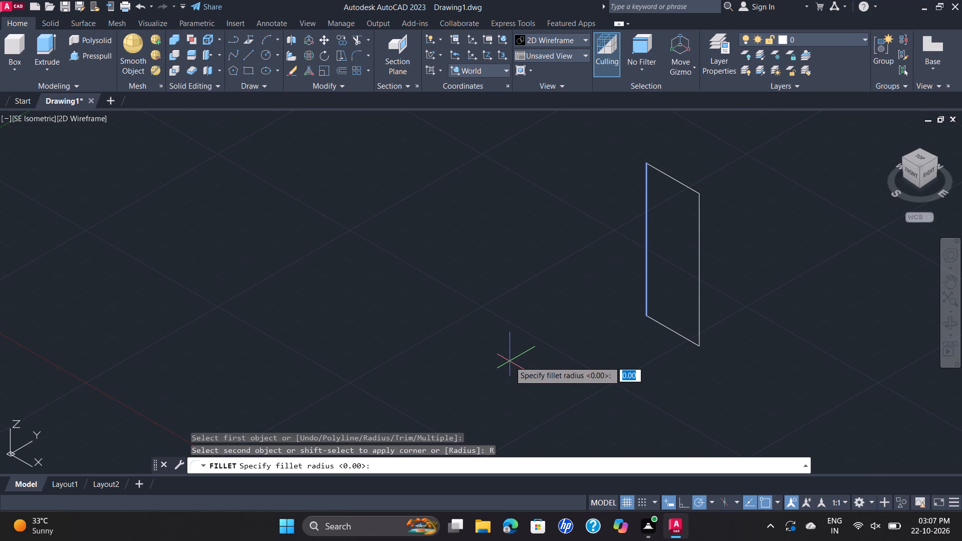
type("15")
key("Return")
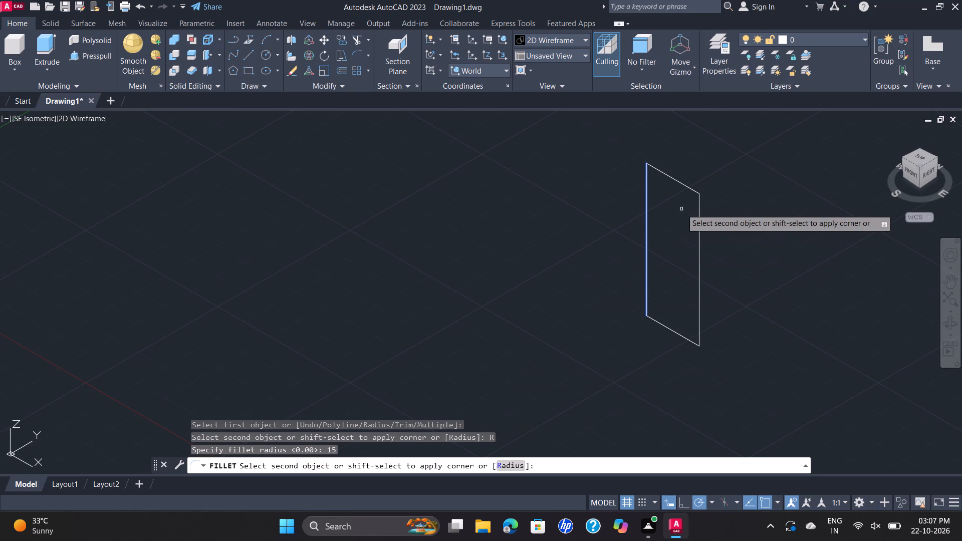
left_click(699, 217)
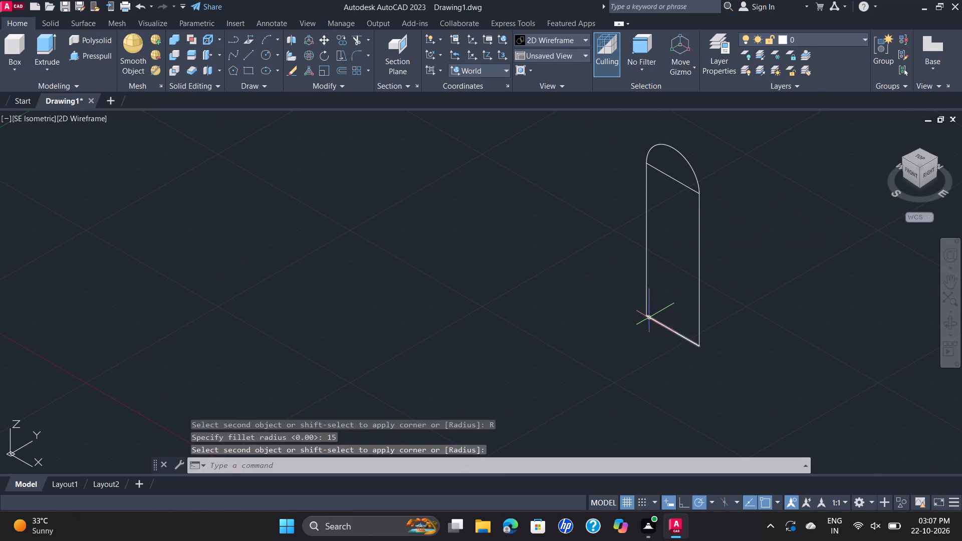
key("space")
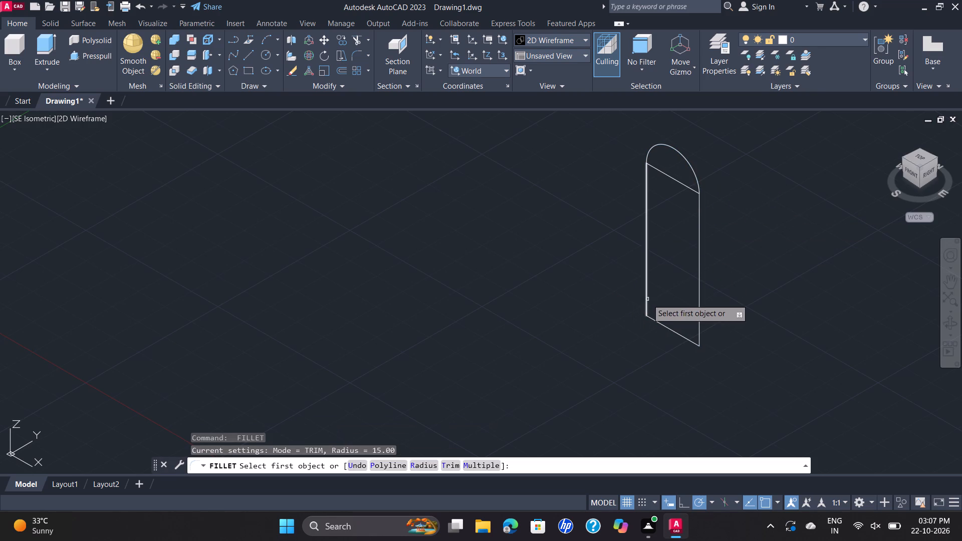
left_click(647, 299)
left_click(700, 325)
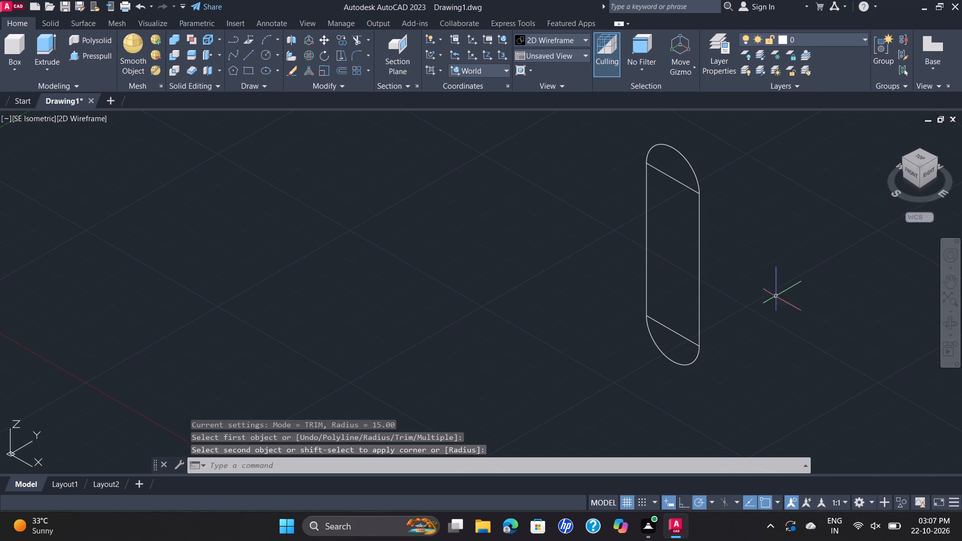
Delete the two straight 20 mm lines that cross the slot at its rounded ends.
left_click(680, 334)
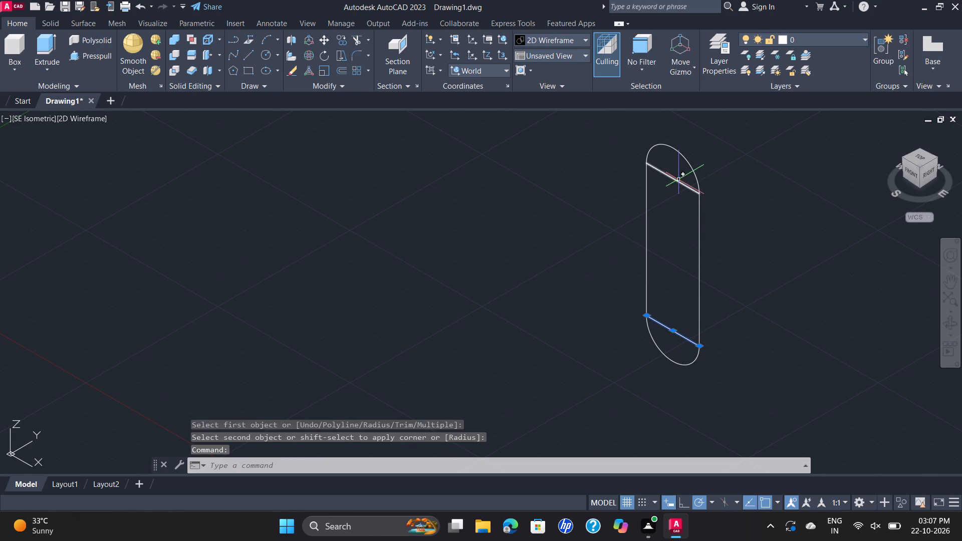
left_click(679, 181)
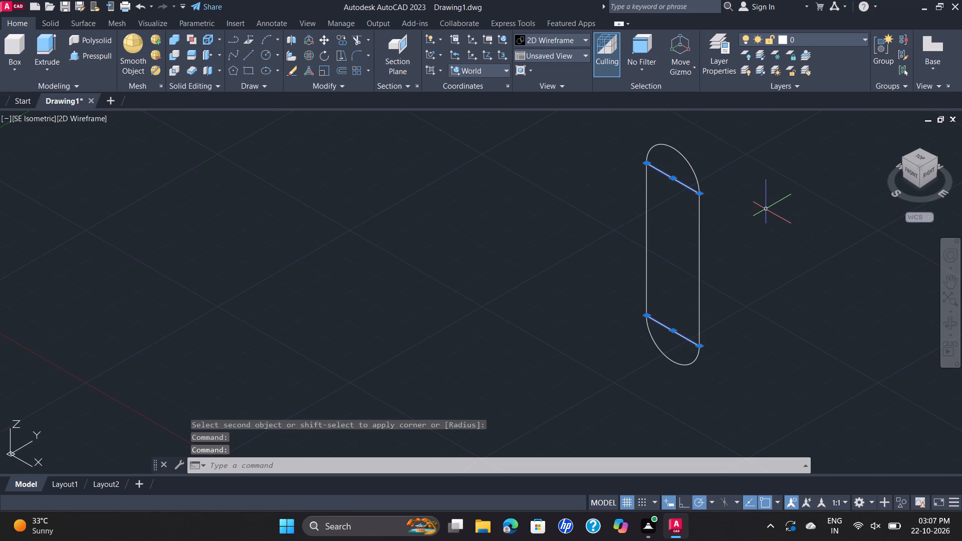
key("Delete")
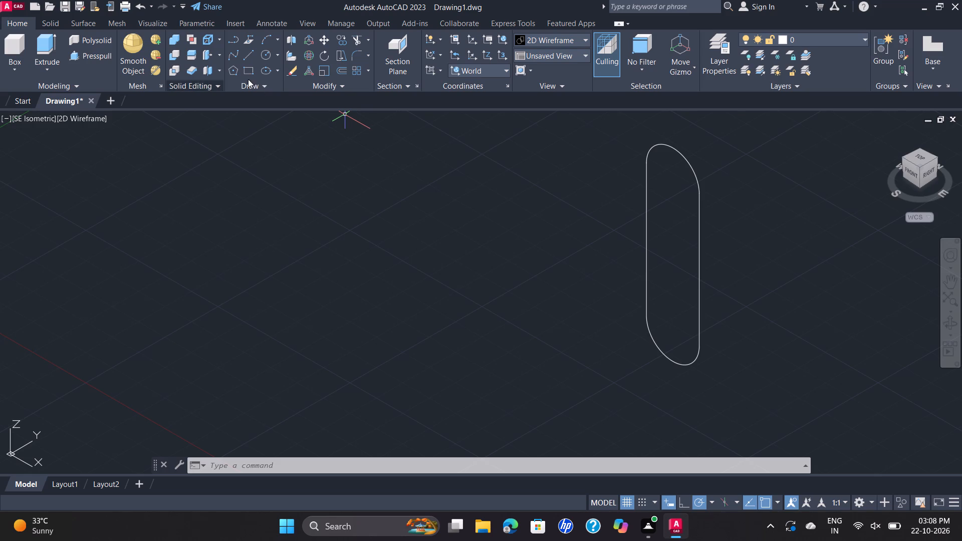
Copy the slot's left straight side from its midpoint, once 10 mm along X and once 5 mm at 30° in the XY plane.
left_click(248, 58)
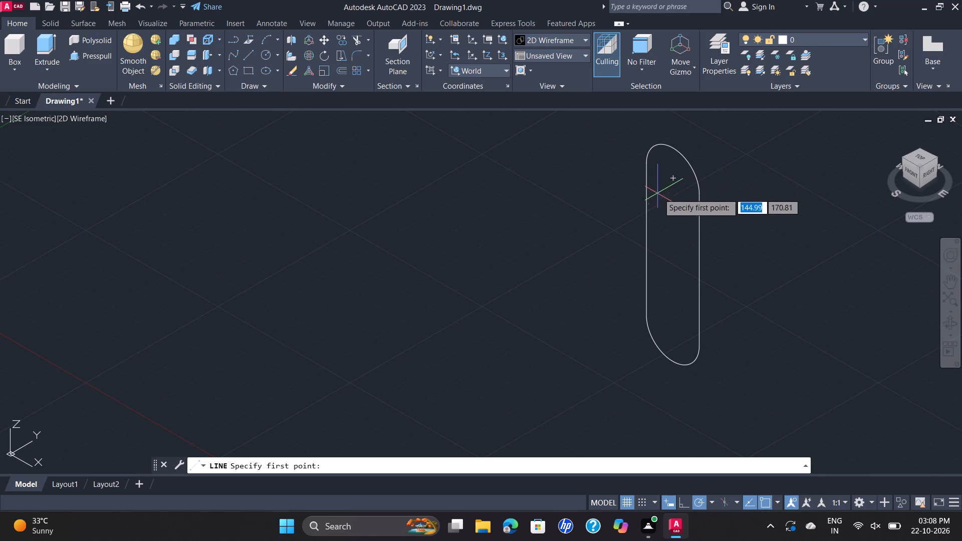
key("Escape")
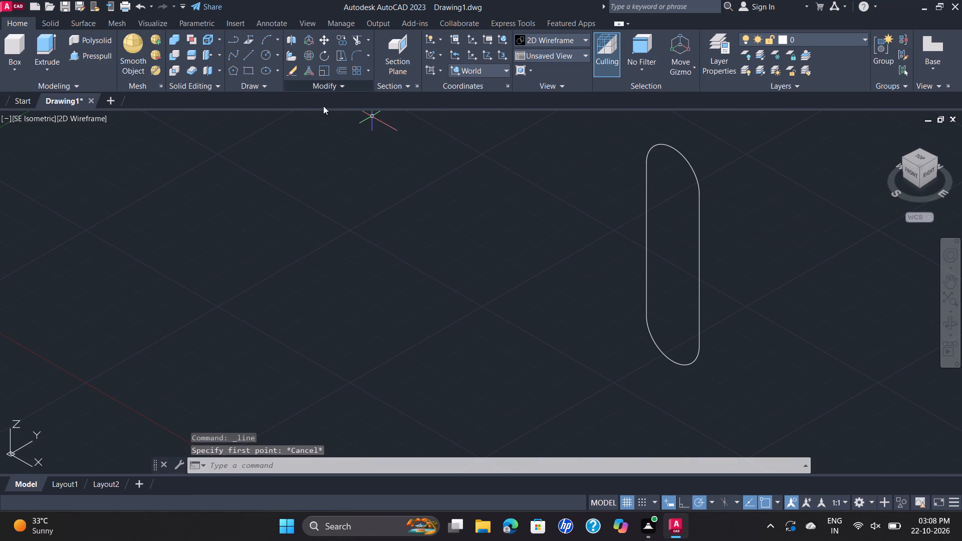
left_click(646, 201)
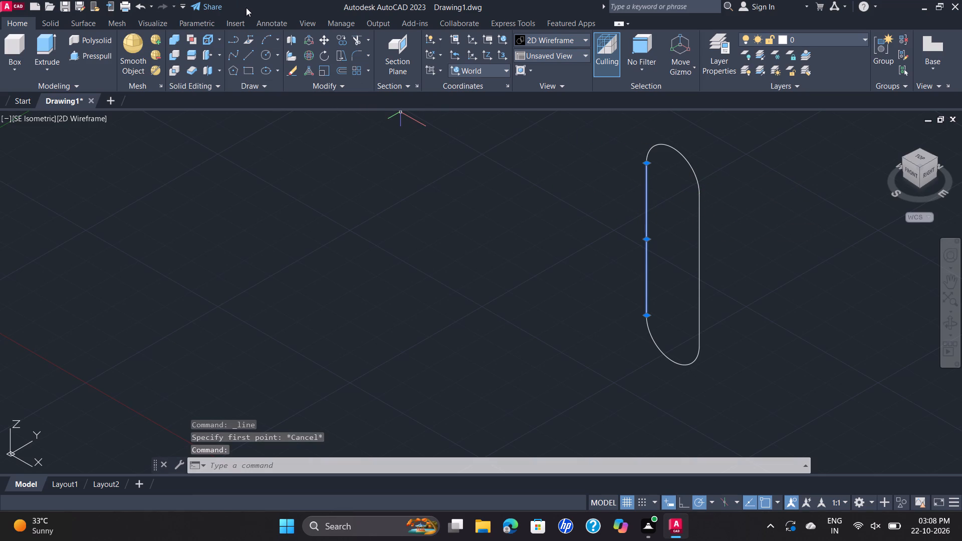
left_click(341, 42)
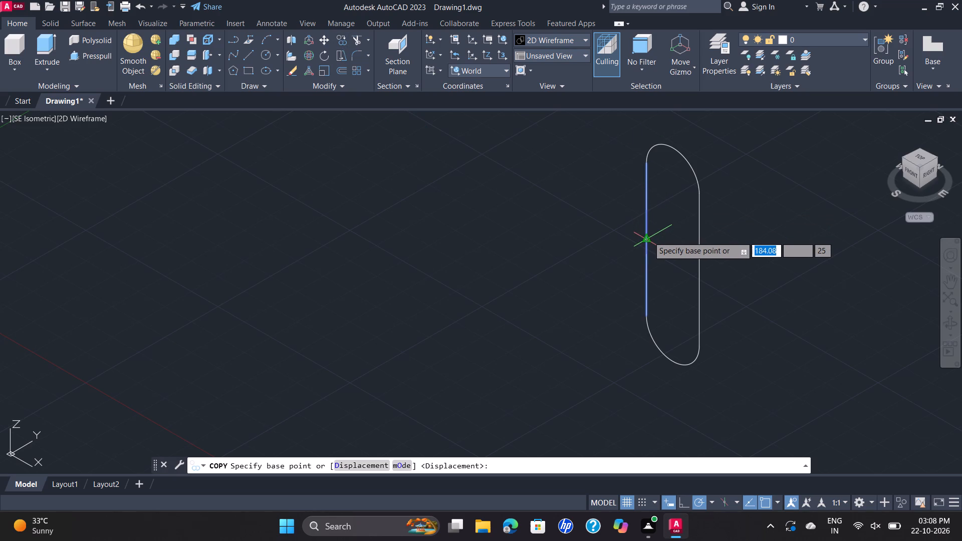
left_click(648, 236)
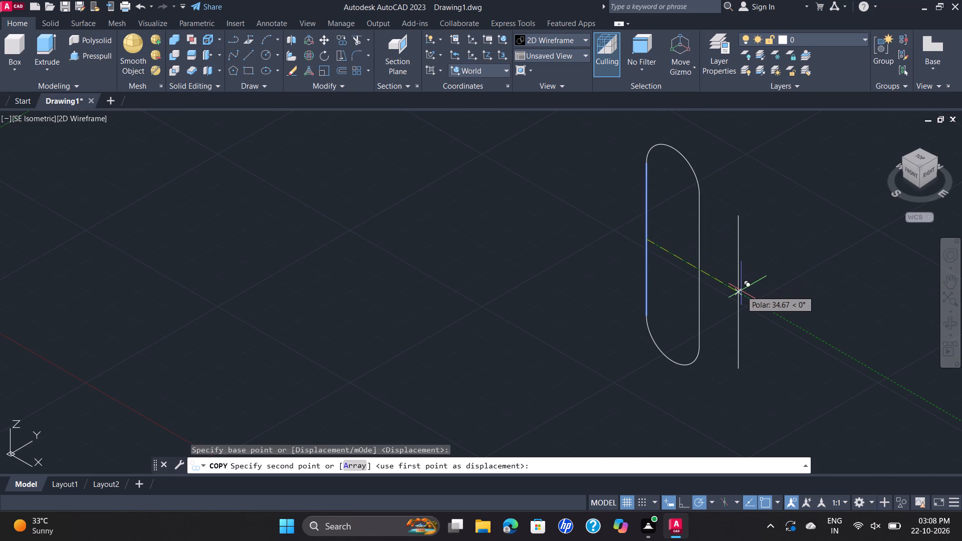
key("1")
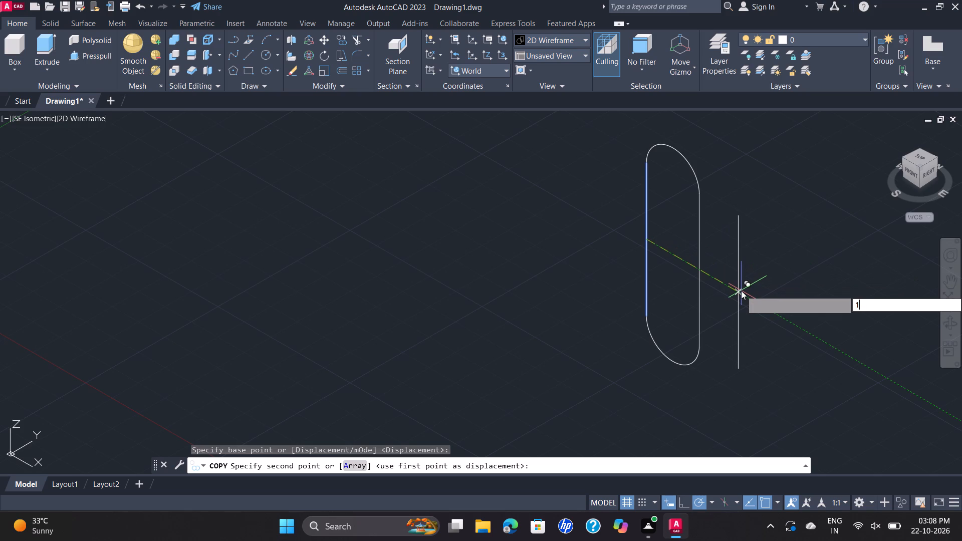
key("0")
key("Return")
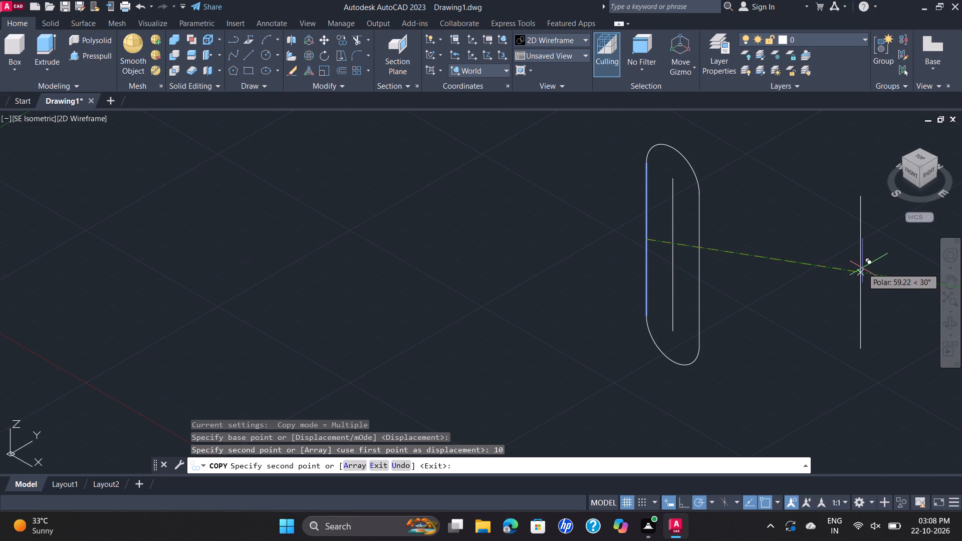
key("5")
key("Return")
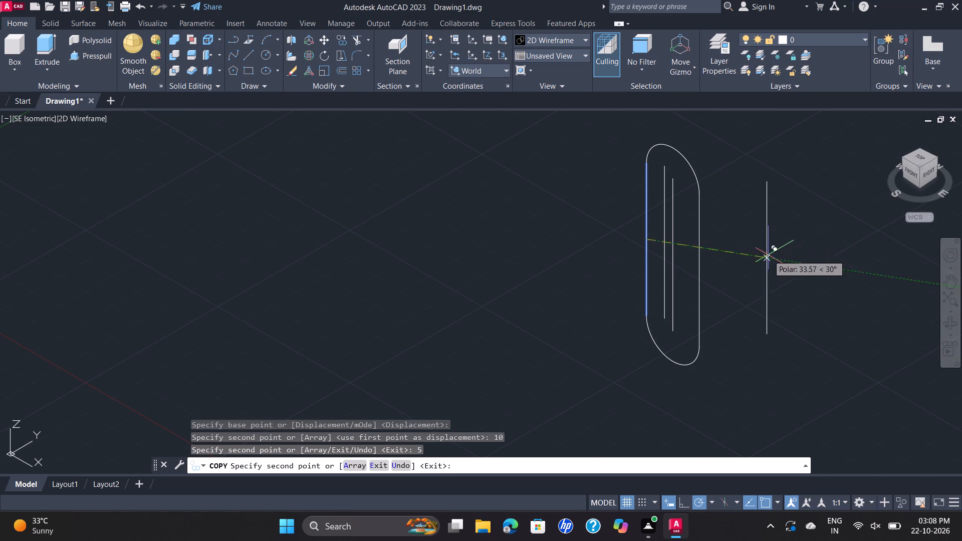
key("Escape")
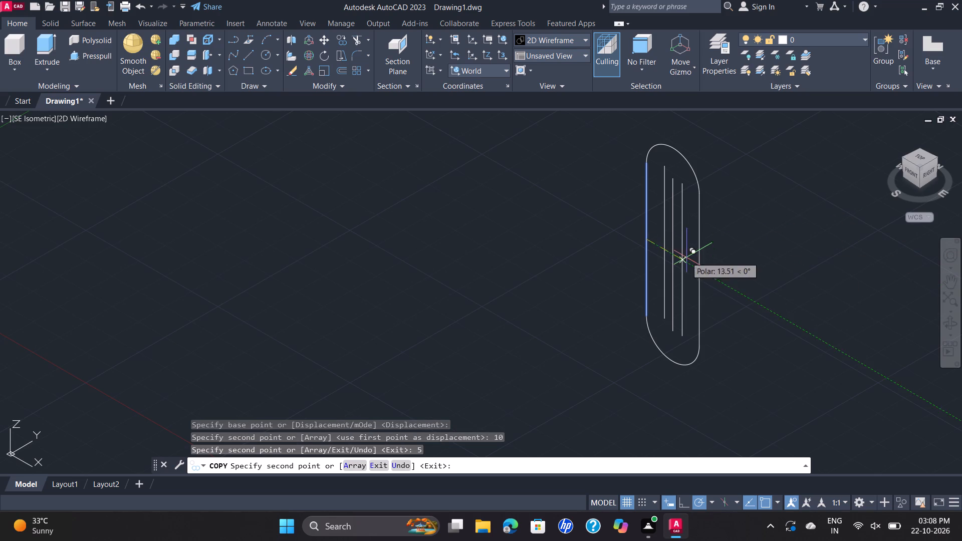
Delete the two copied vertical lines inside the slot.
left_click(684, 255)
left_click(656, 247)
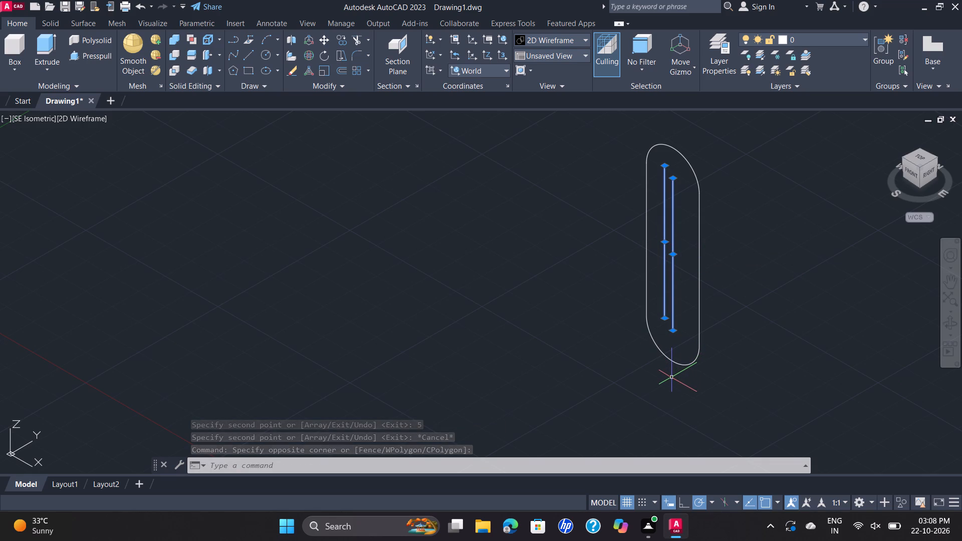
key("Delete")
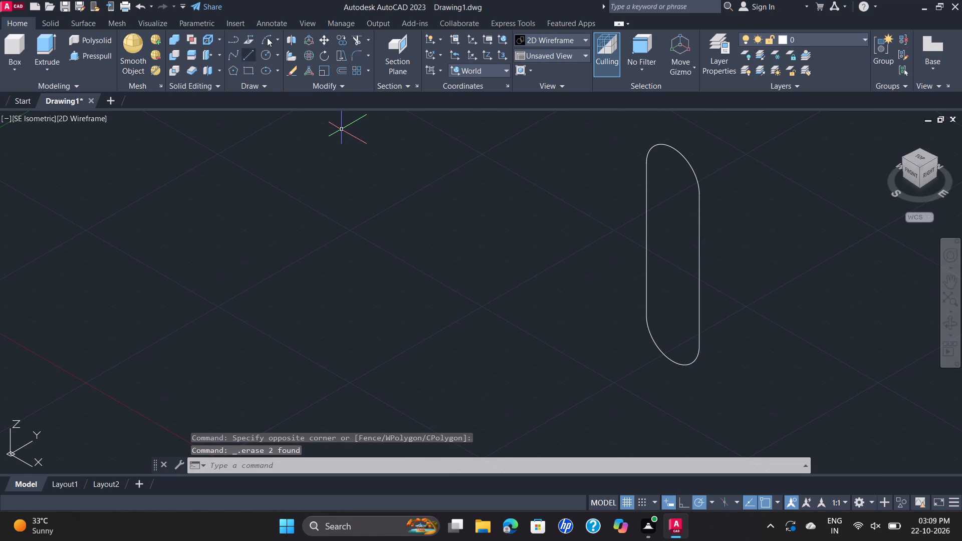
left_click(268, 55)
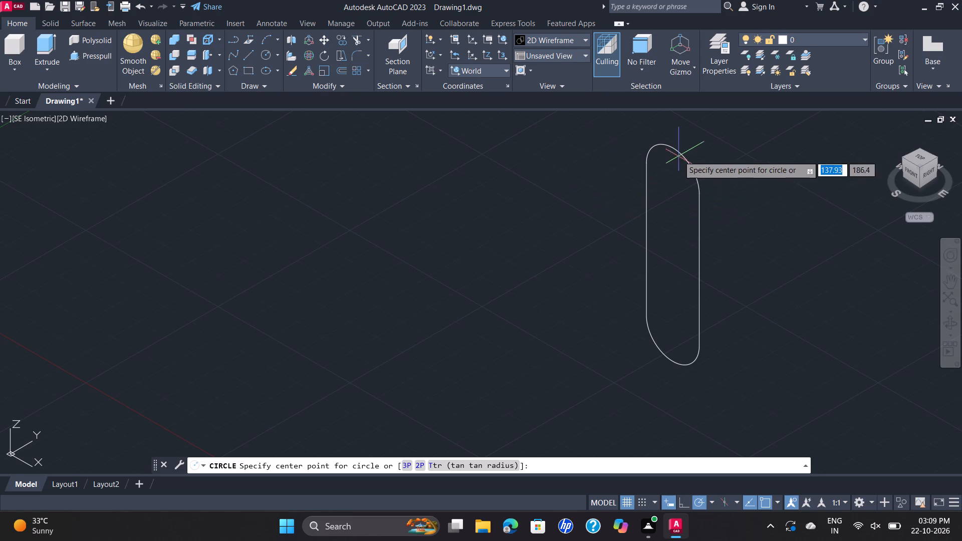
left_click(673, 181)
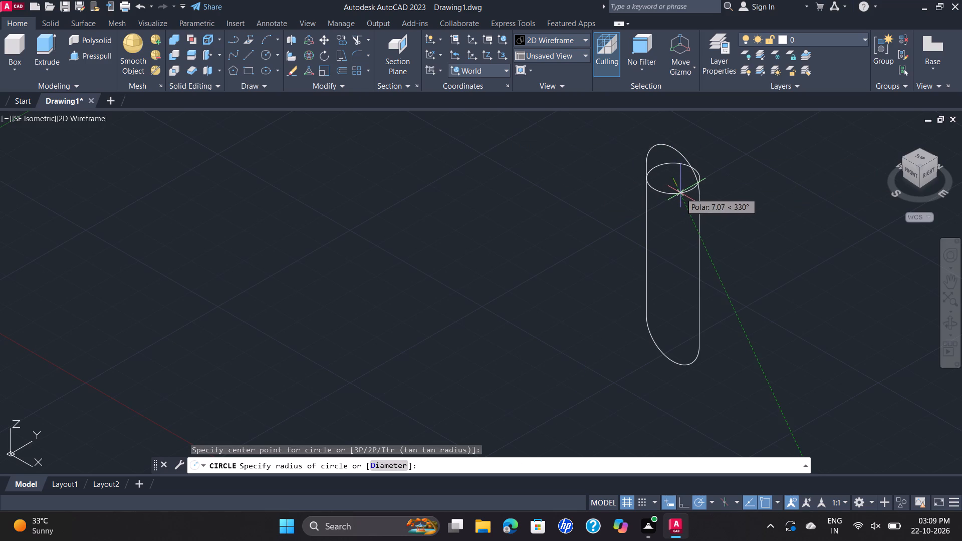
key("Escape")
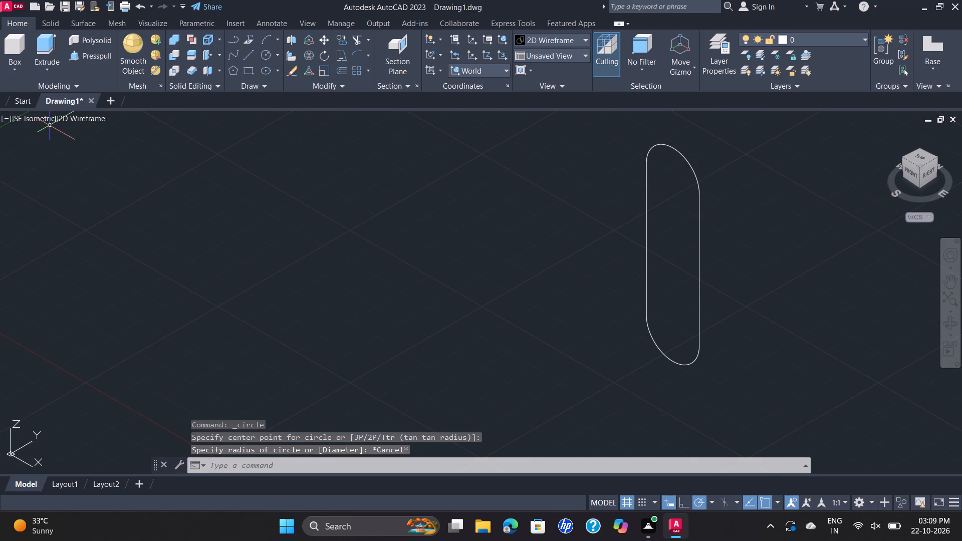
Switch the drawing to the Front view.
left_click(48, 121)
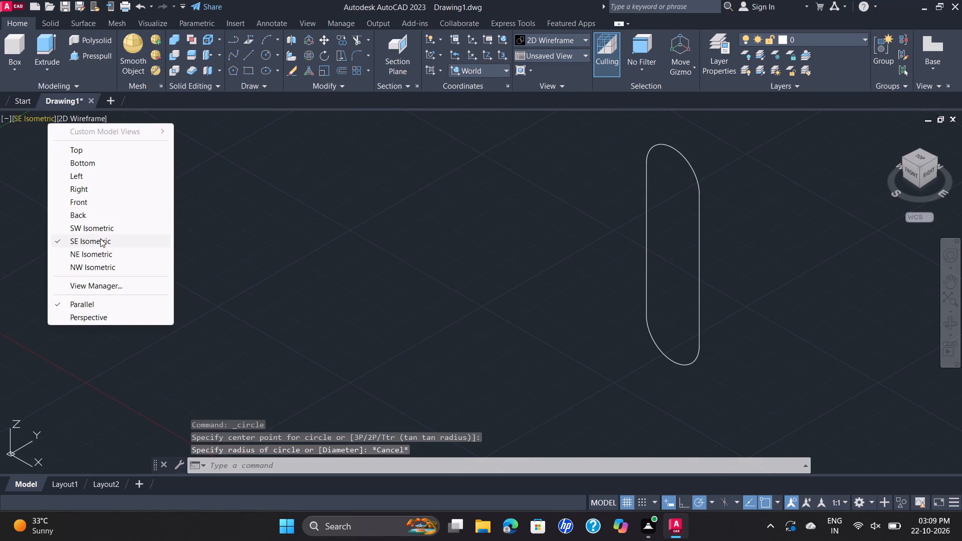
left_click(111, 196)
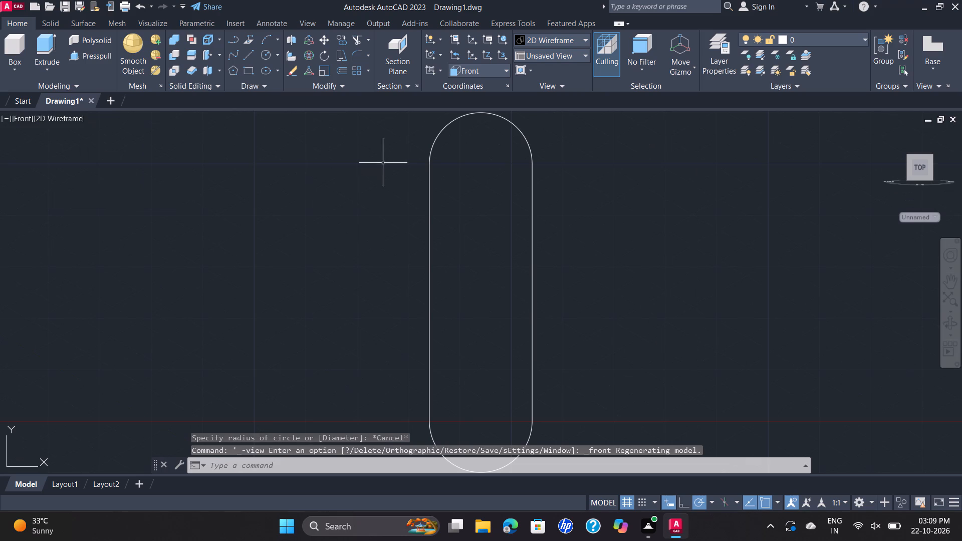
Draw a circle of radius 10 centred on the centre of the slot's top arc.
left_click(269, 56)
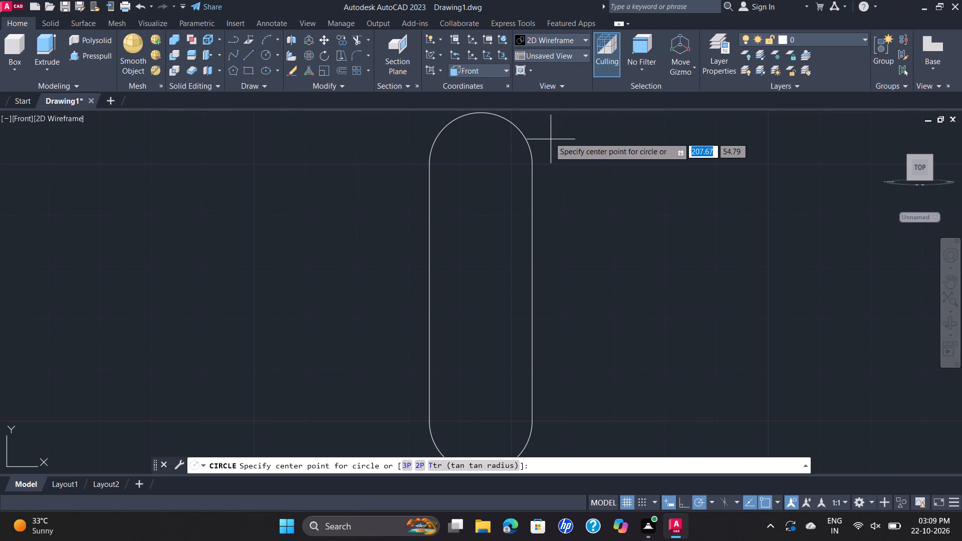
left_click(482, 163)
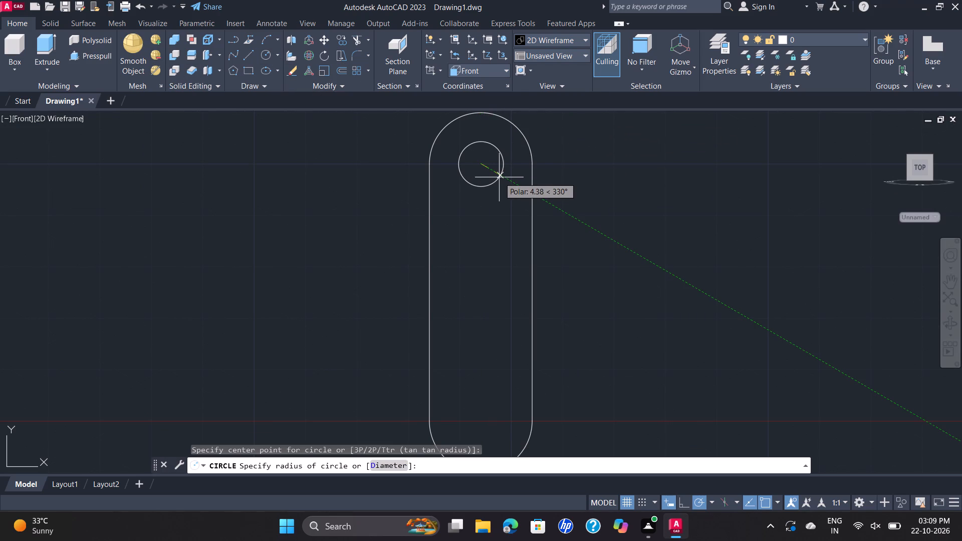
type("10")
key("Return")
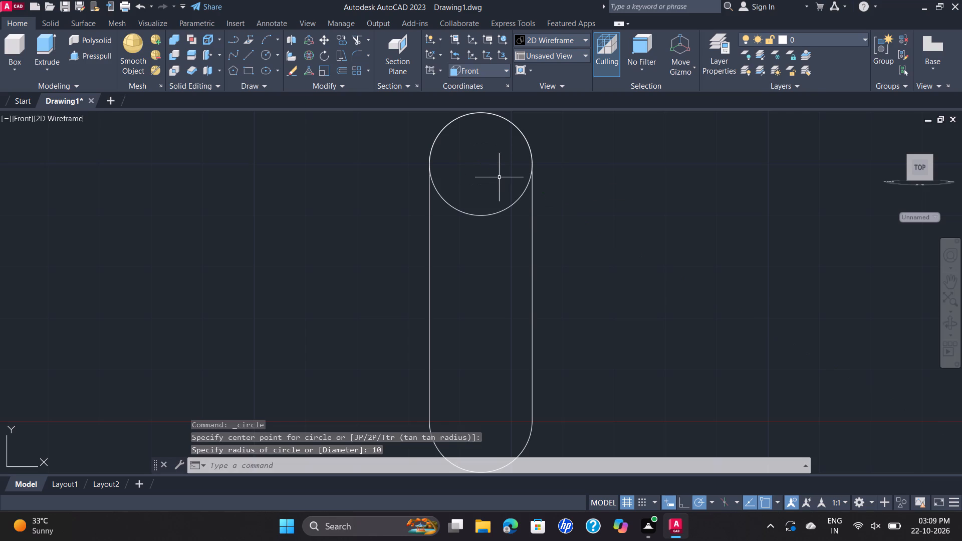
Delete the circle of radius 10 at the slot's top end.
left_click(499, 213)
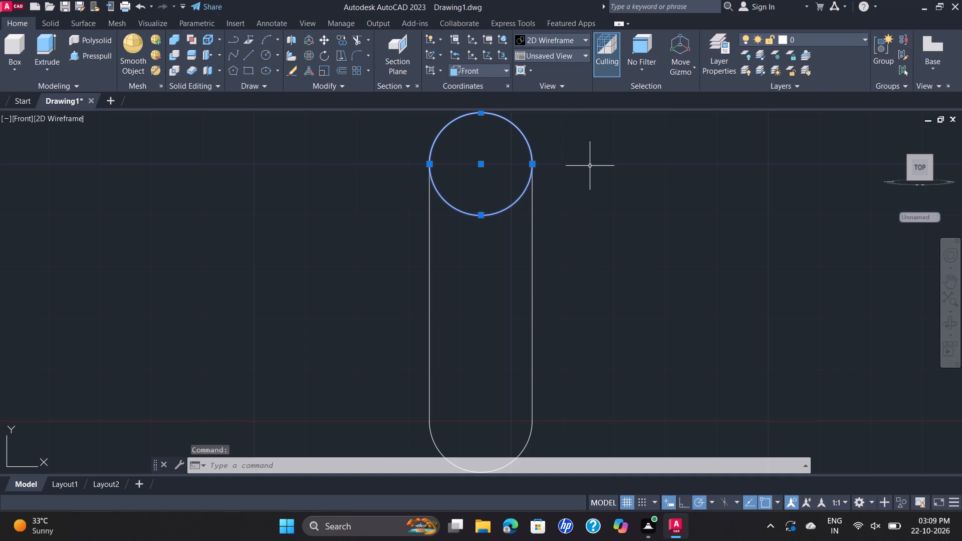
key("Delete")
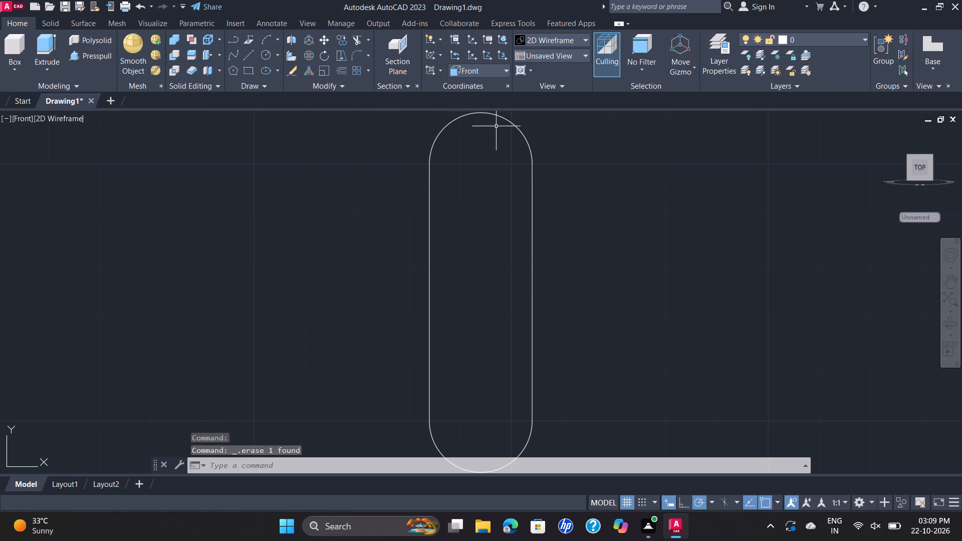
Check the radius of the slot's top arc with a radius dimension, without placing it.
middle_click_drag(520, 135, 517, 203)
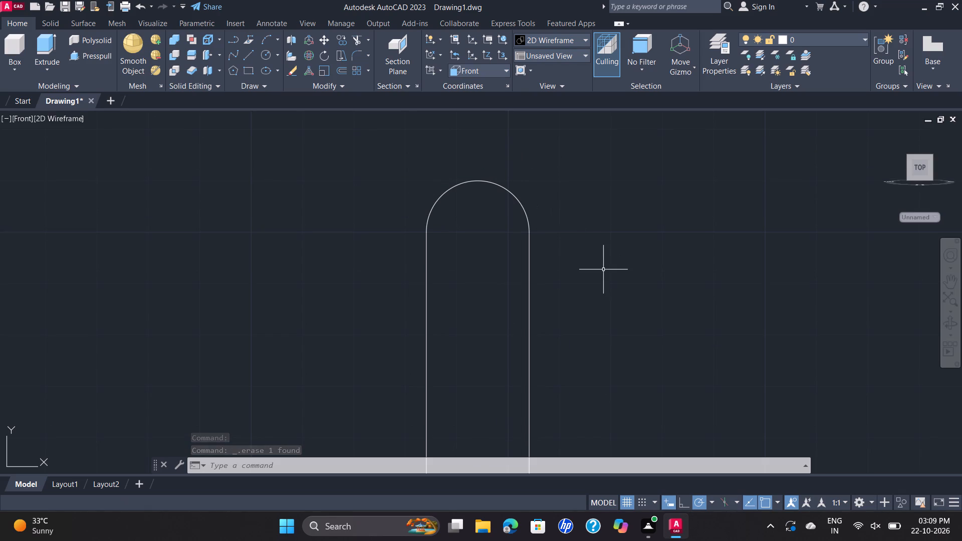
key("d")
type("IM")
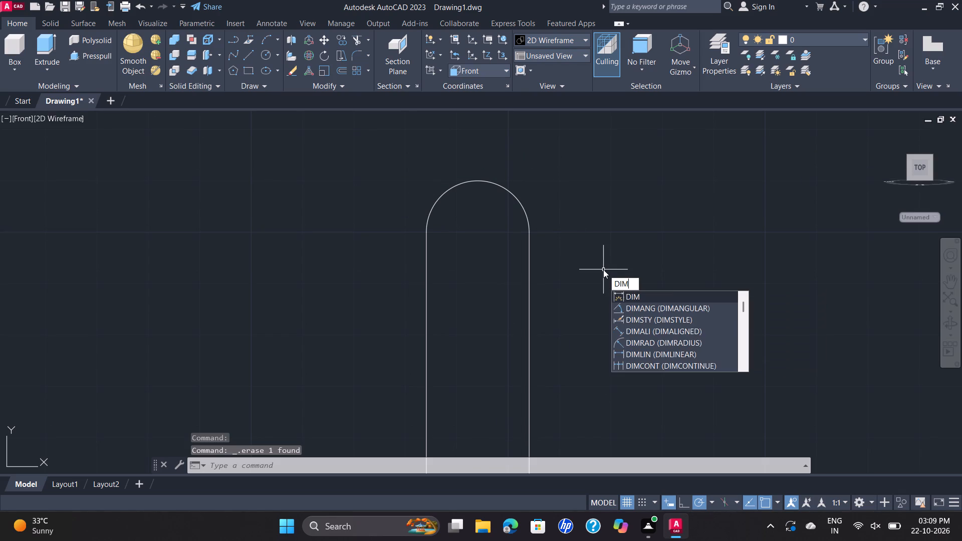
left_click(672, 344)
left_click(519, 205)
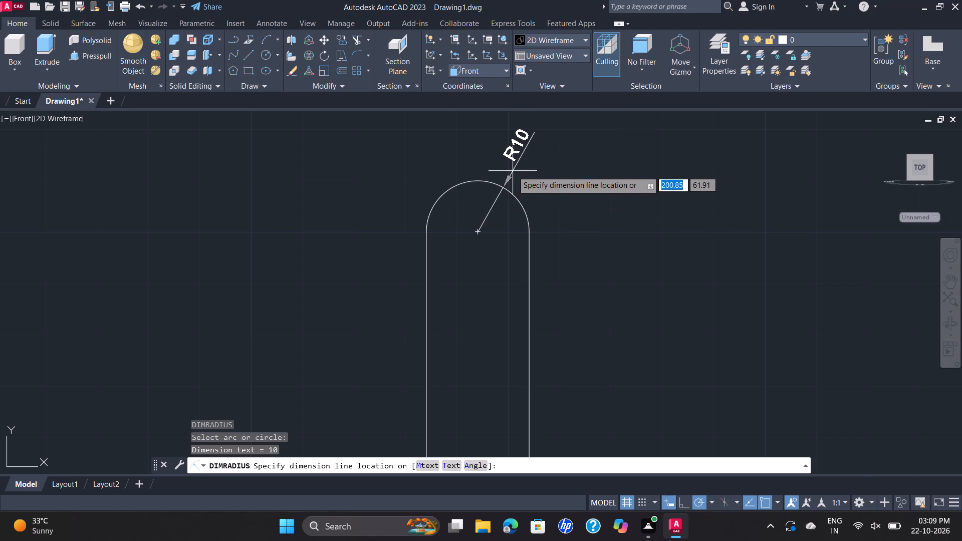
key("Escape")
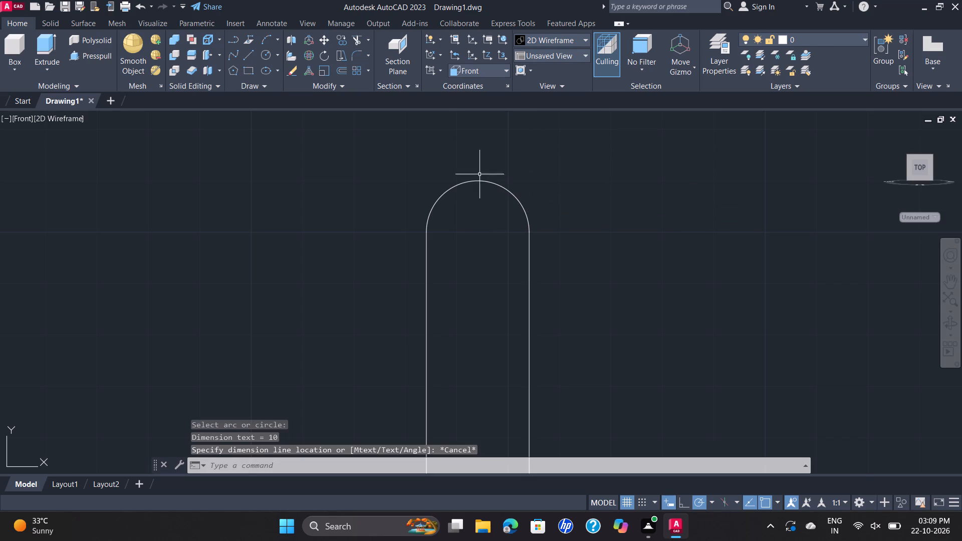
Draw a circle of radius 15 centred on the centre of the slot's top arc.
left_click(267, 52)
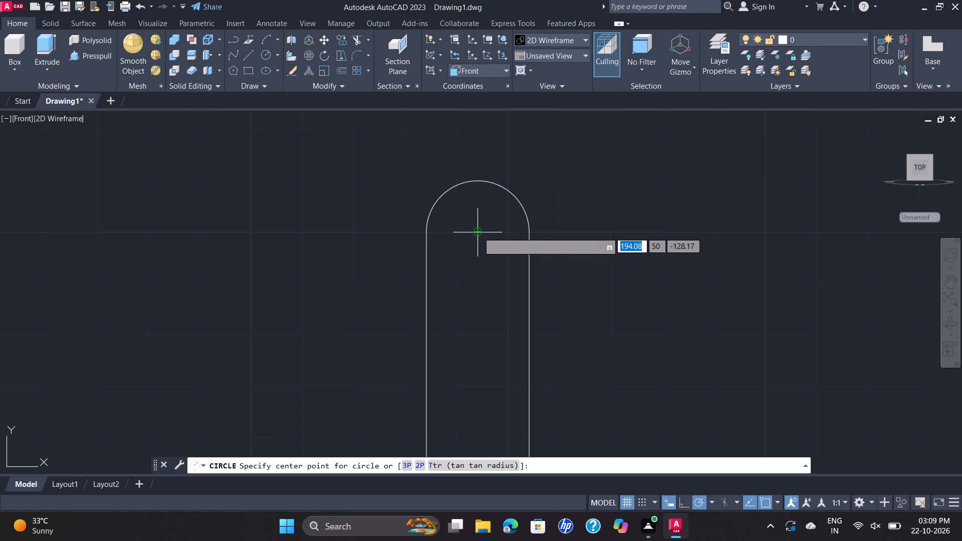
left_click(478, 232)
type("15")
key("Return")
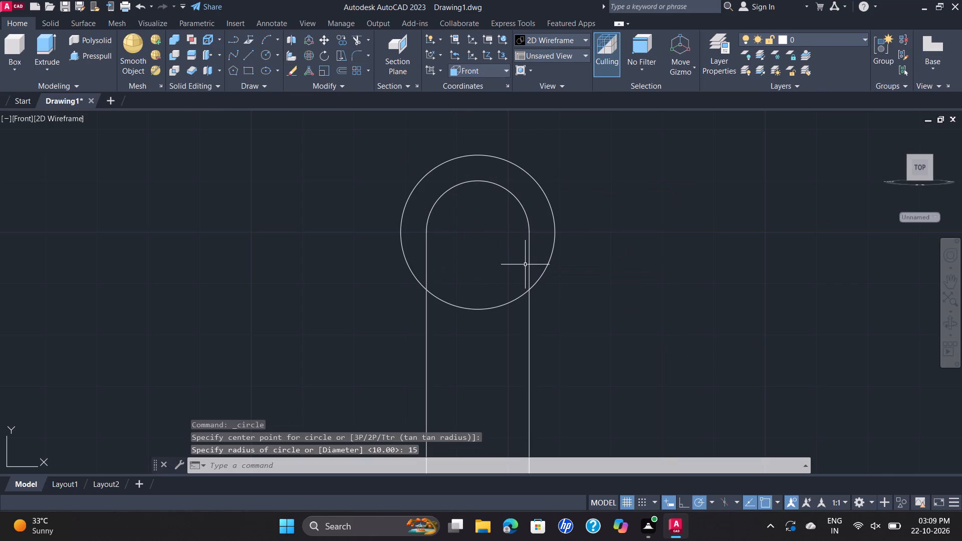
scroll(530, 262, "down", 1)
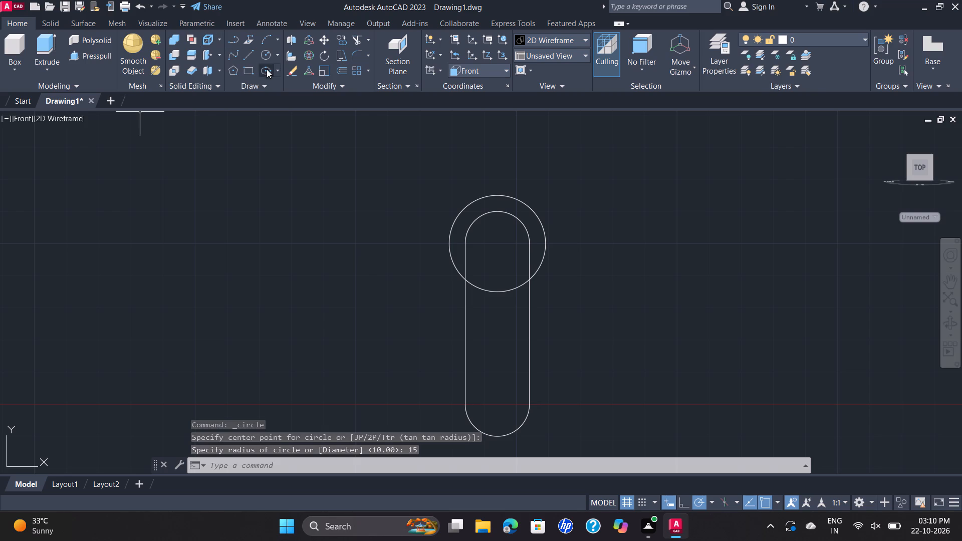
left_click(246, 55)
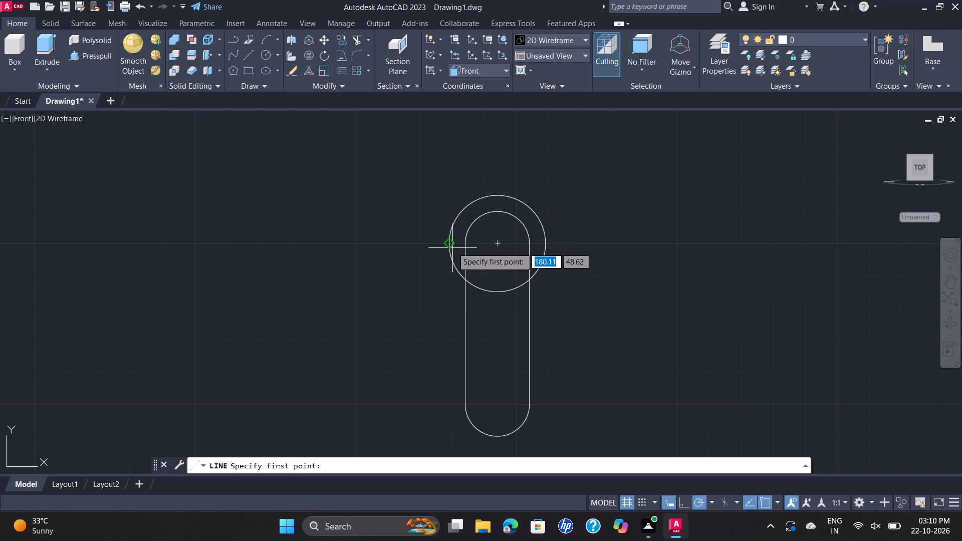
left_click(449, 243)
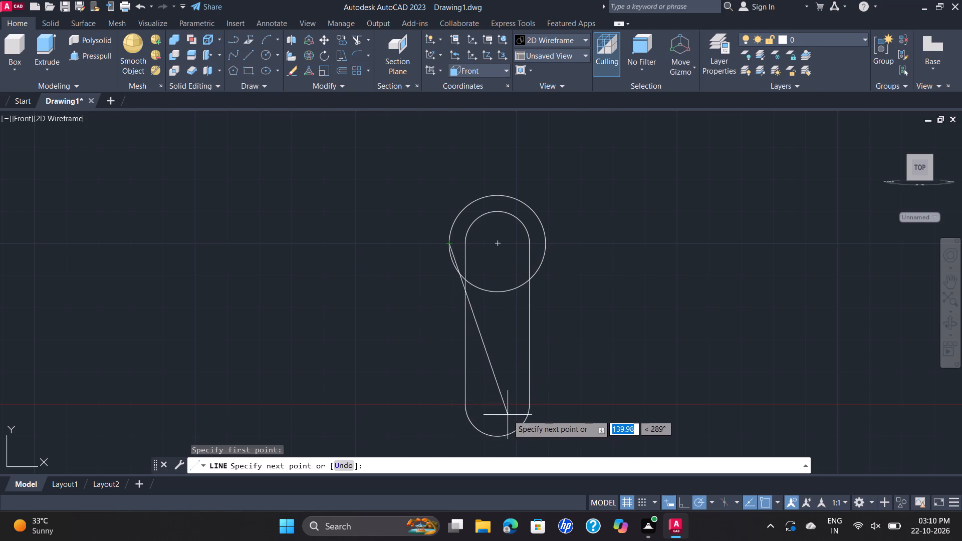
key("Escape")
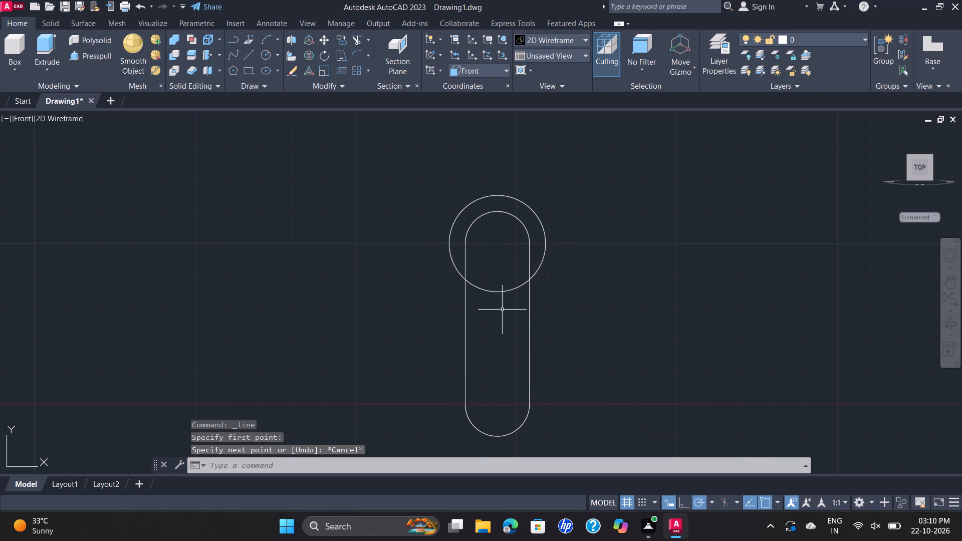
Draw a 50 mm vertical construction line between the slot's arc centres, and horizontal ones from the lower centre past both slot sides.
key("space")
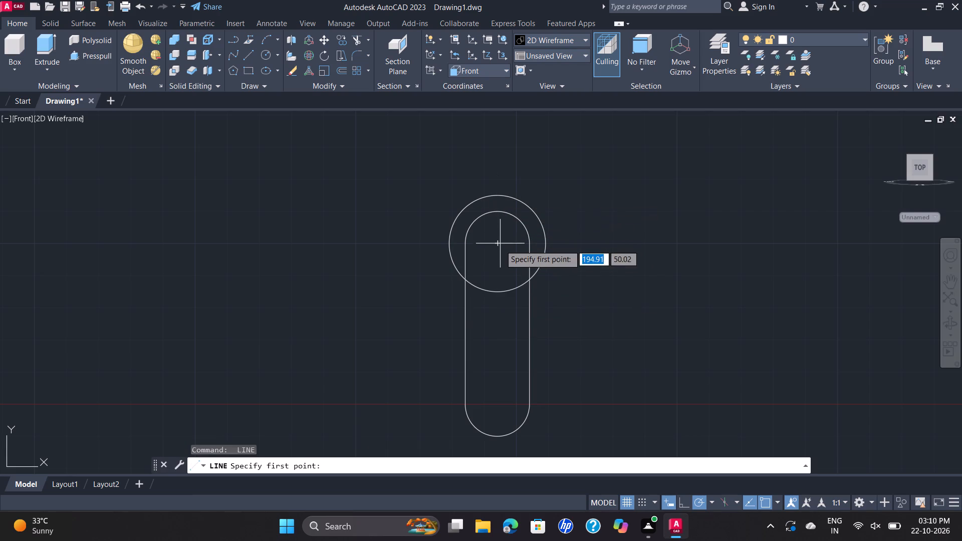
left_click(498, 241)
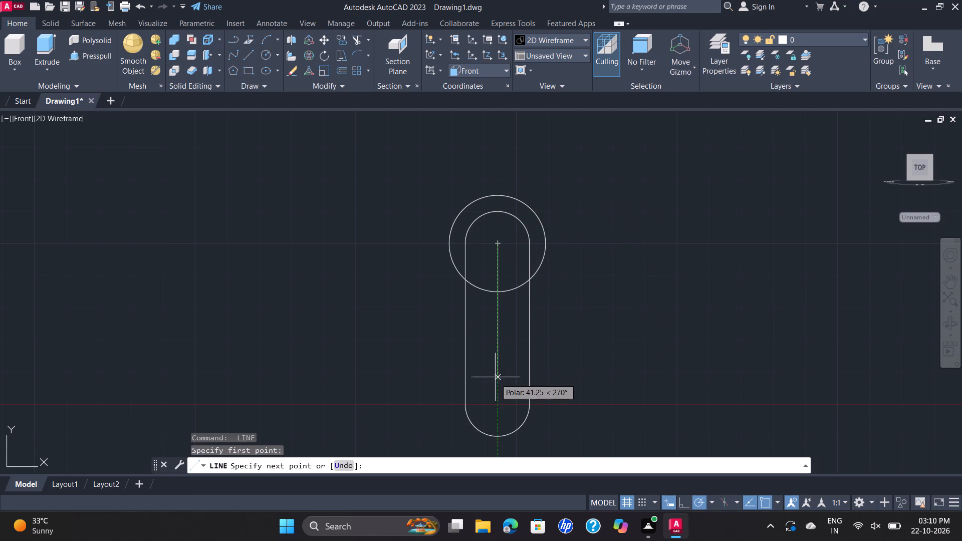
left_click(498, 405)
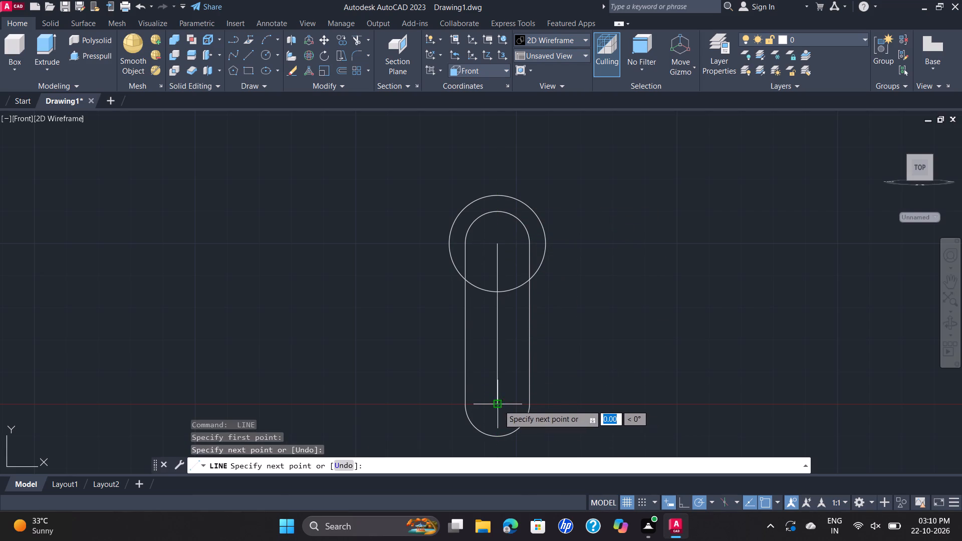
left_click(553, 406)
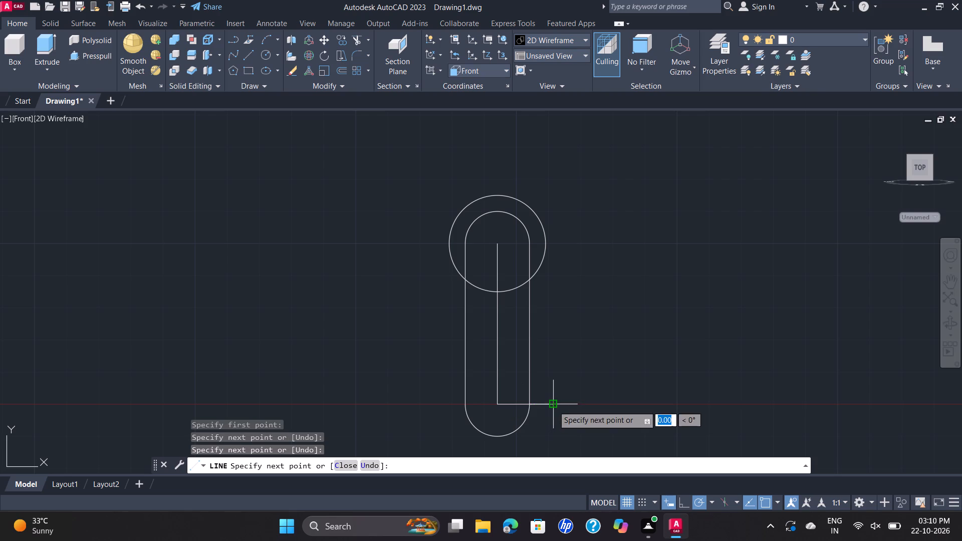
key("Escape")
key("space")
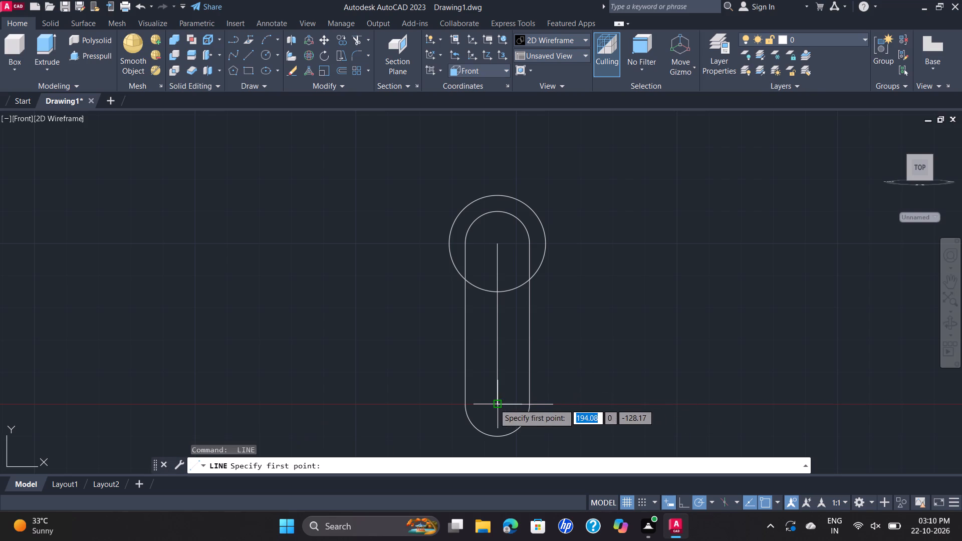
left_click(494, 404)
left_click(426, 404)
key("Escape")
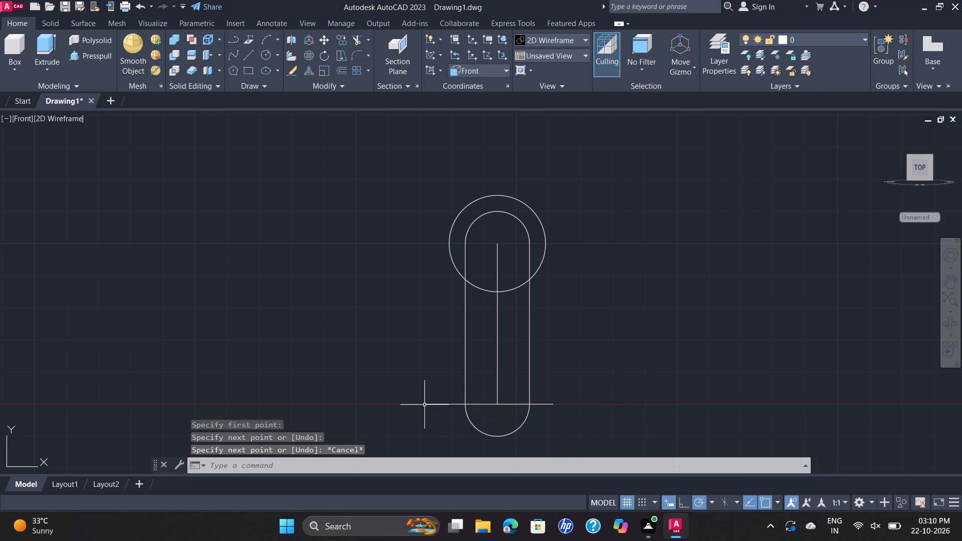
Draw two 50 mm vertical lines from the large circle's left and right quadrants down to the horizontal construction lines.
key("space")
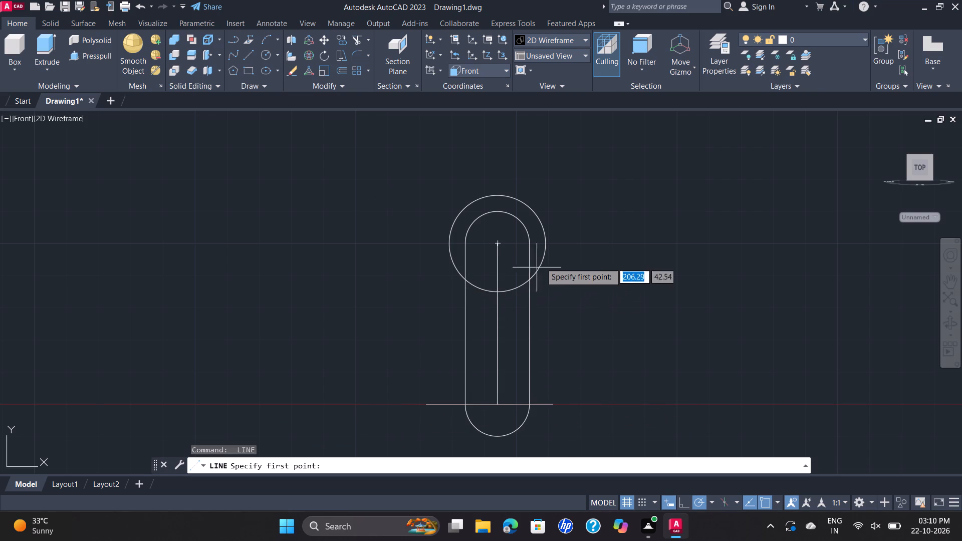
left_click_drag(549, 244, 541, 243)
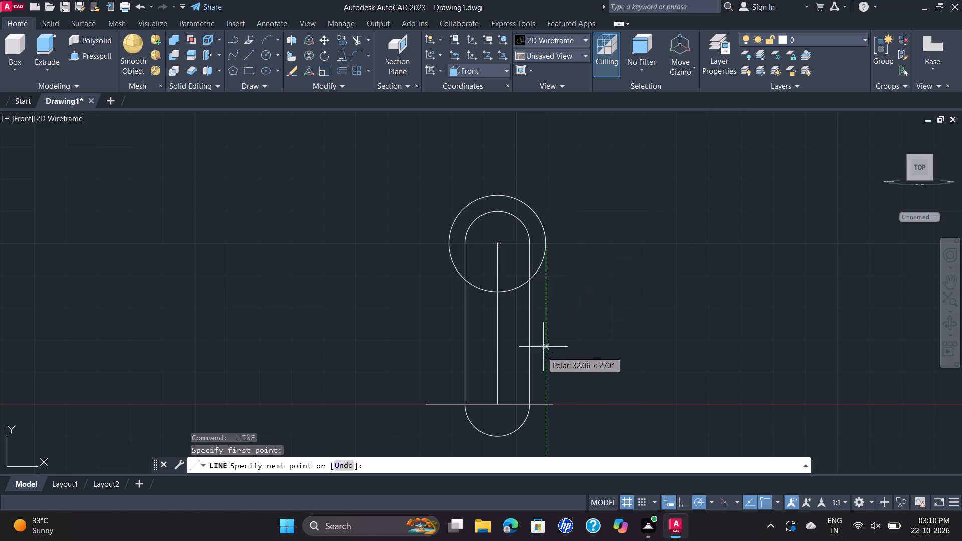
left_click(548, 405)
key("Escape")
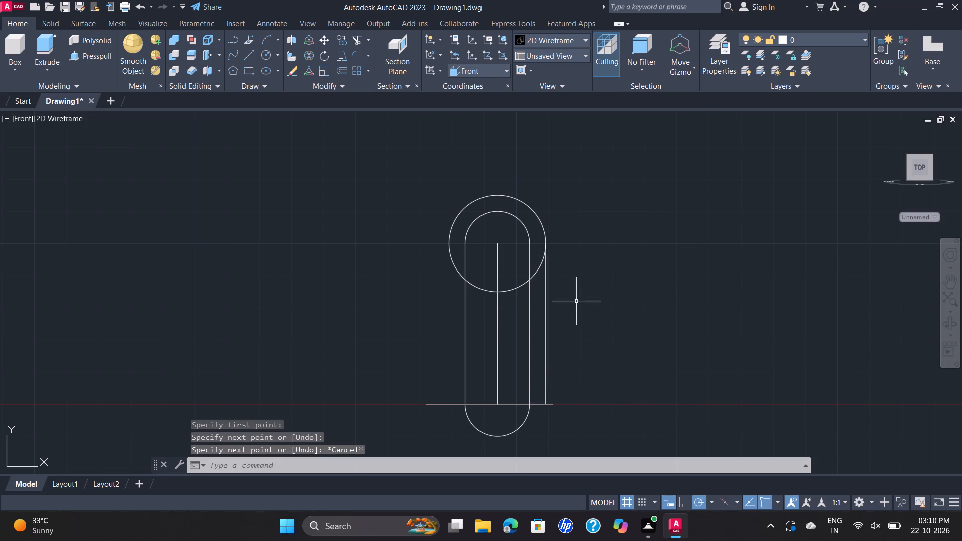
key("space")
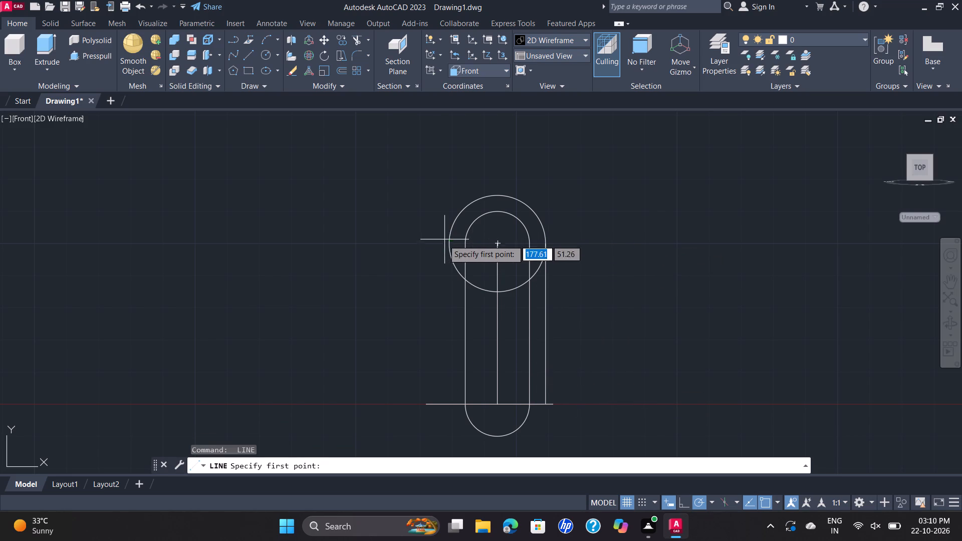
left_click(450, 245)
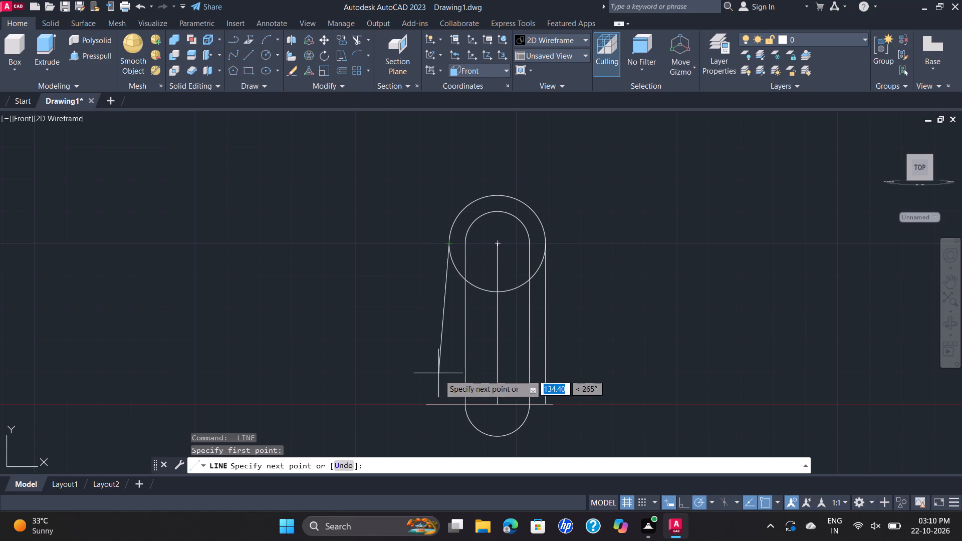
left_click(448, 404)
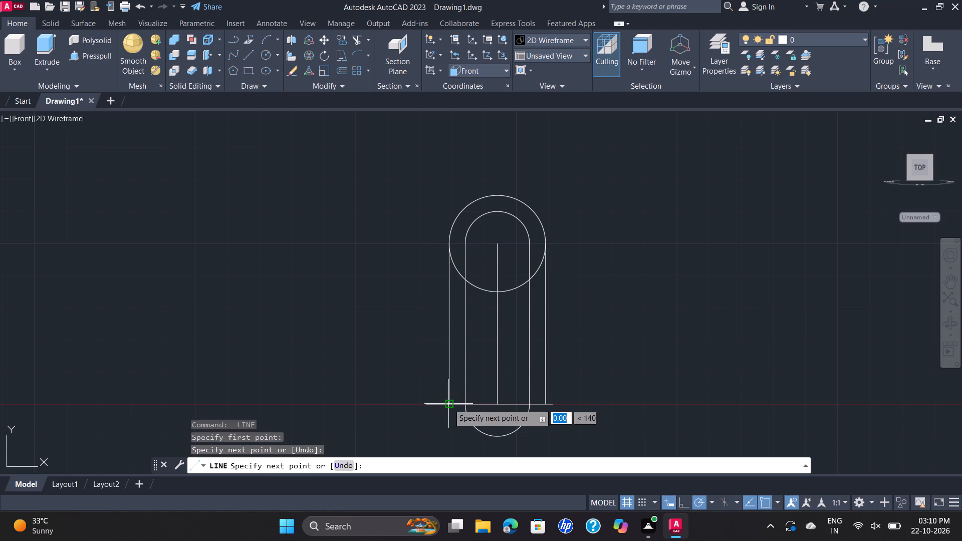
key("Escape")
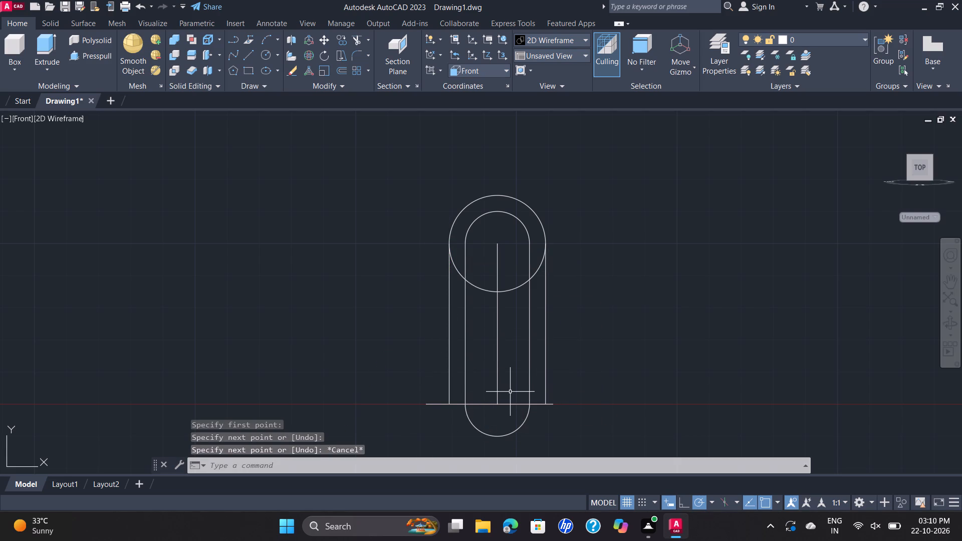
Delete the vertical construction line and the two horizontal construction lines at the slot's lower centre.
left_click(510, 402)
left_click(497, 406)
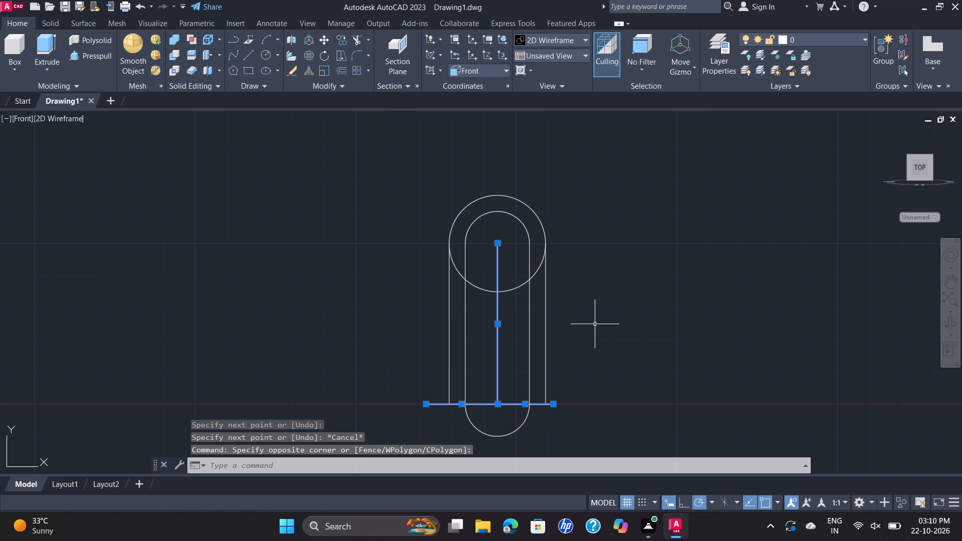
key("Delete")
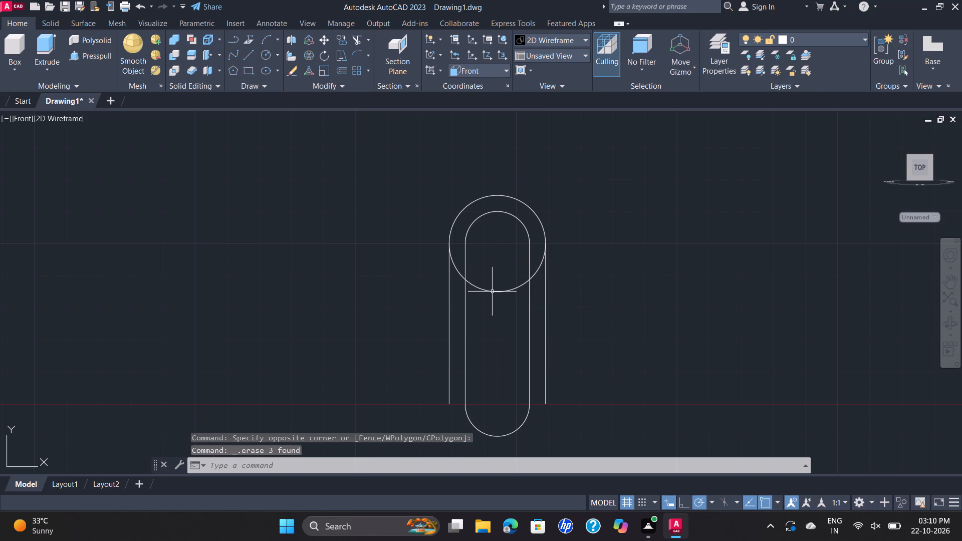
Copy the radius 15 circle 50 mm straight down, from its centre to the centre of the slot's bottom arc.
left_click(492, 293)
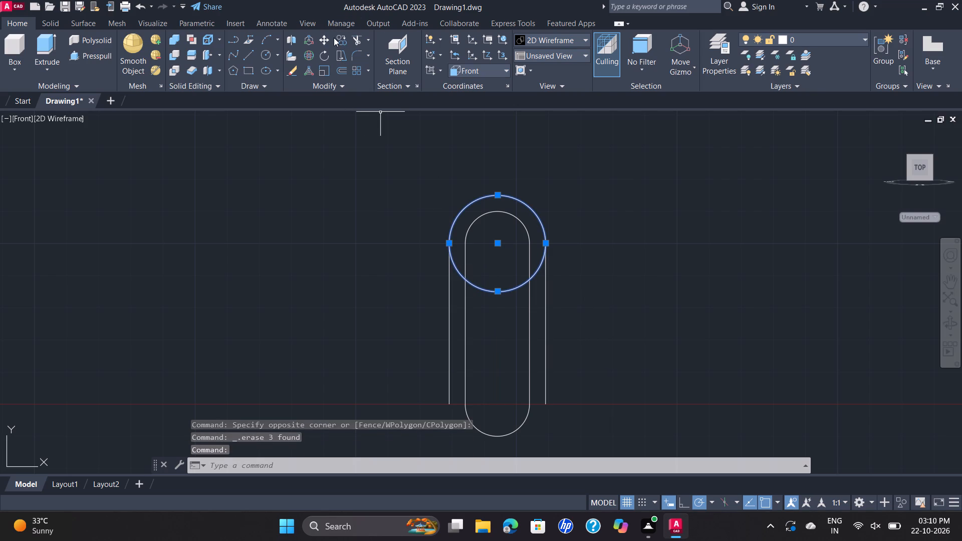
left_click(343, 38)
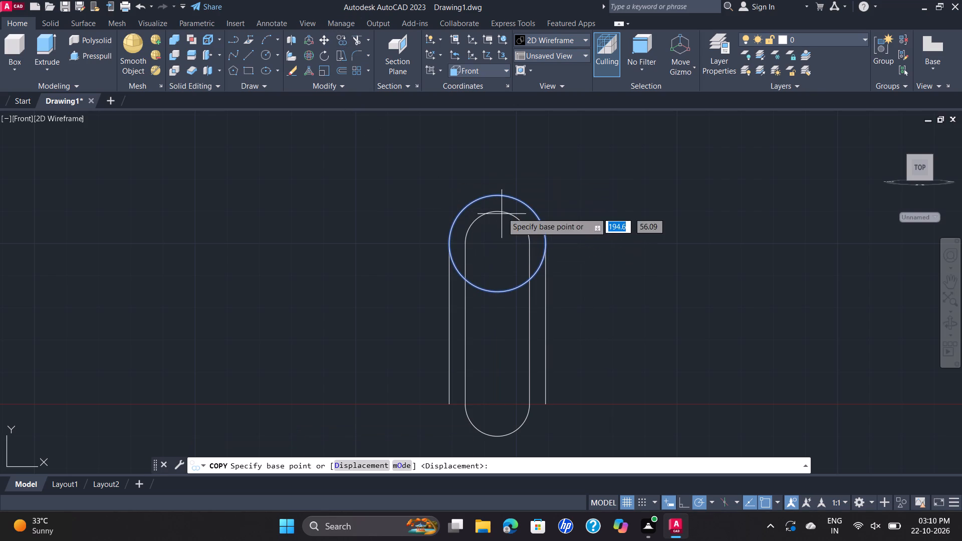
left_click(494, 241)
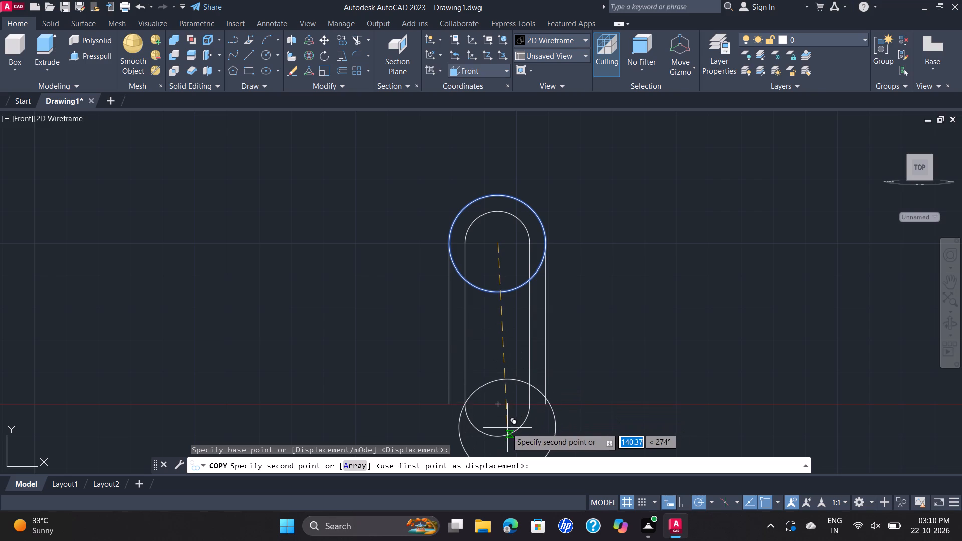
left_click(498, 403)
key("Escape")
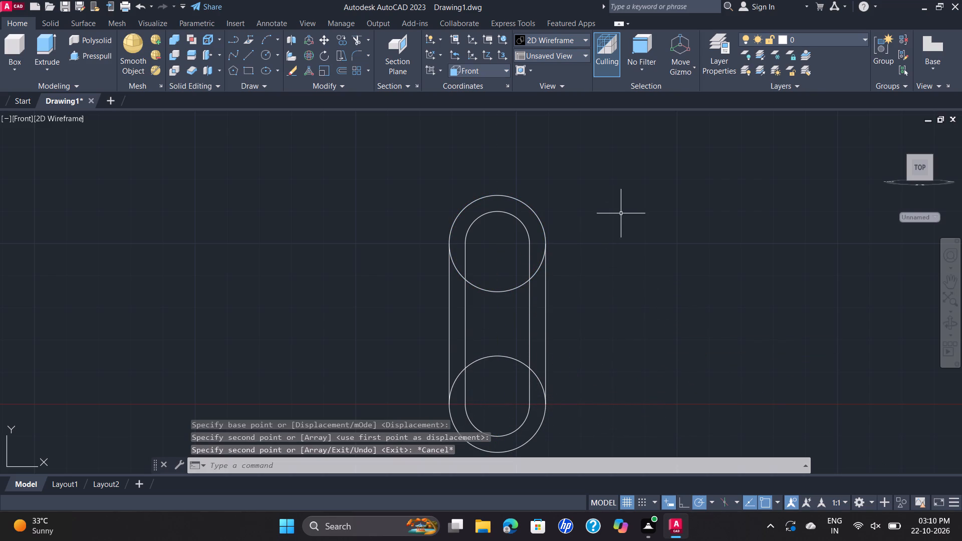
Trim away the inner halves of both large circles so they form a closed outer slot around the inner one.
left_click(355, 44)
left_click(460, 276)
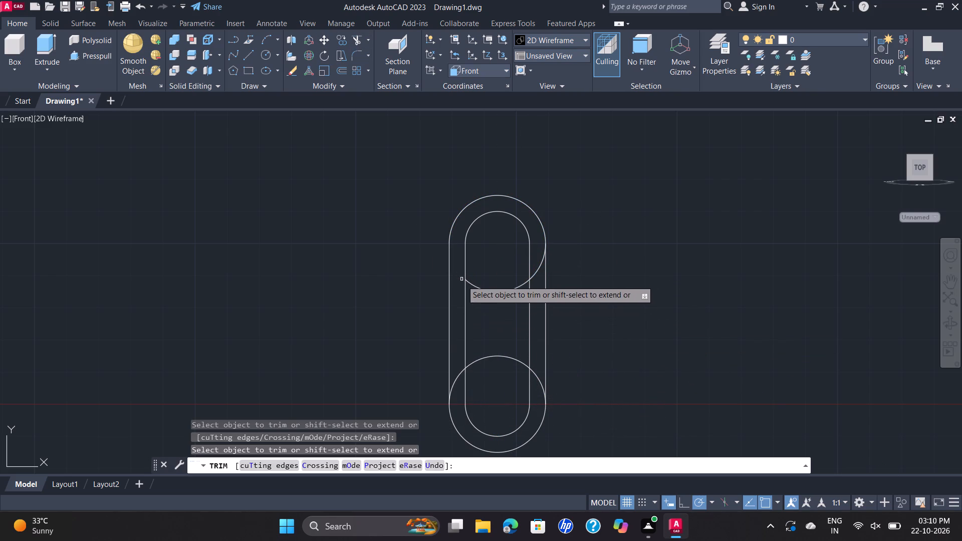
left_click(490, 291)
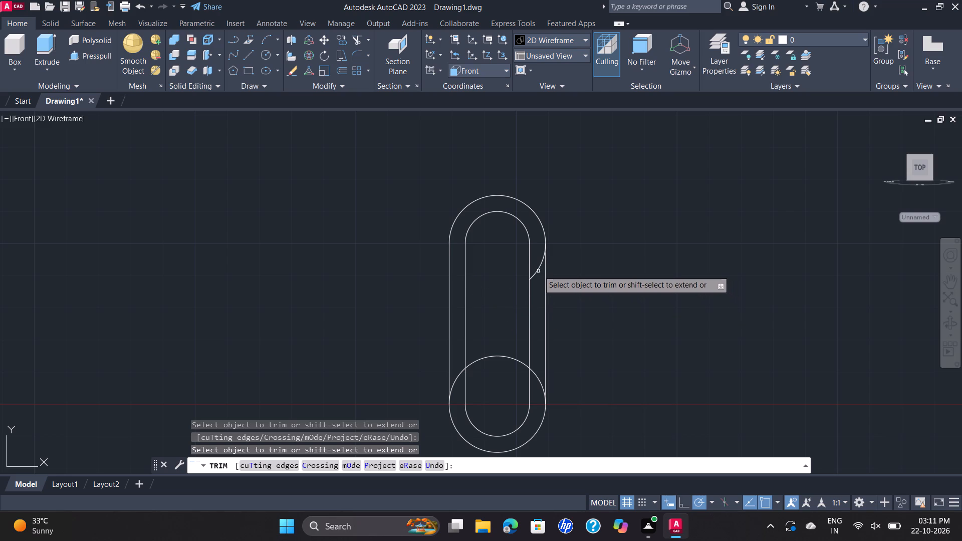
left_click(538, 270)
left_click(516, 332)
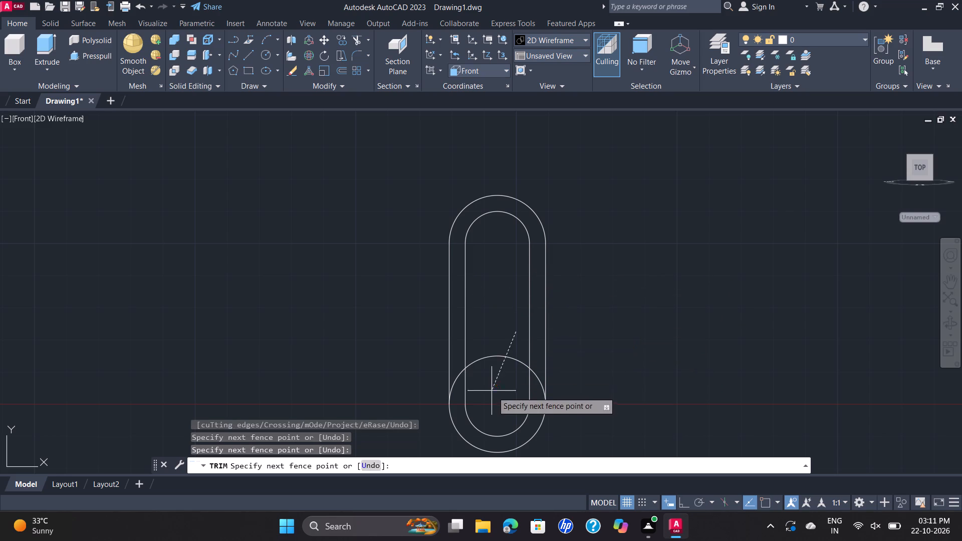
left_click(494, 393)
left_click(535, 376)
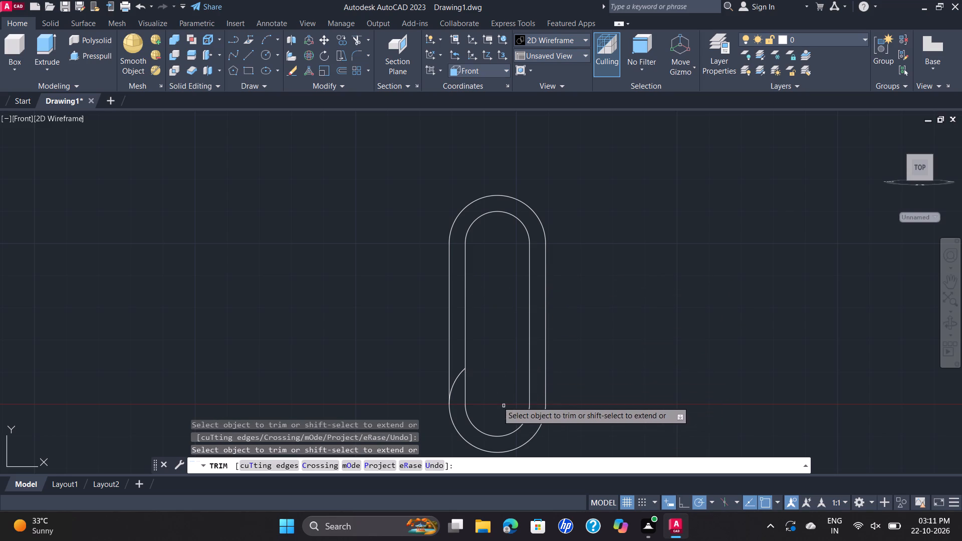
left_click(458, 372)
scroll(590, 330, "down", 1)
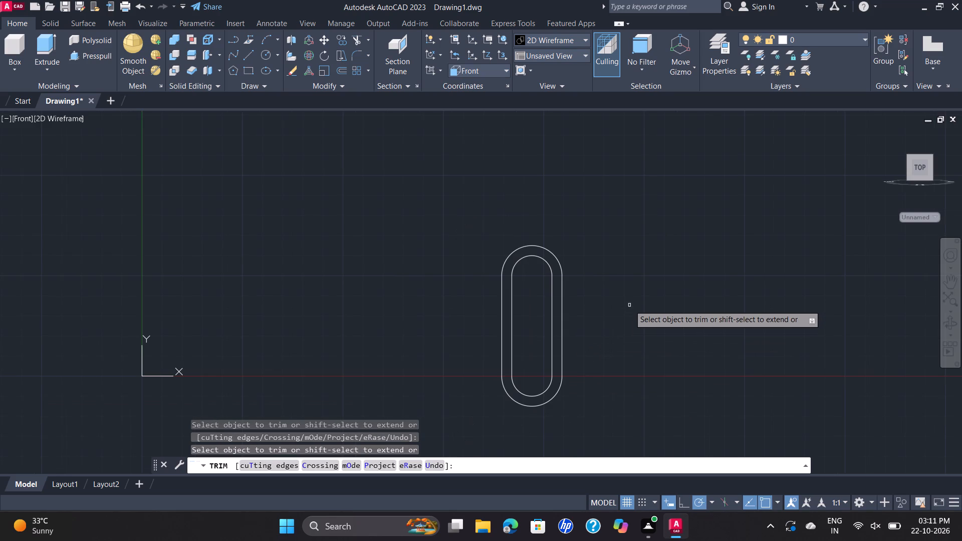
key("Escape")
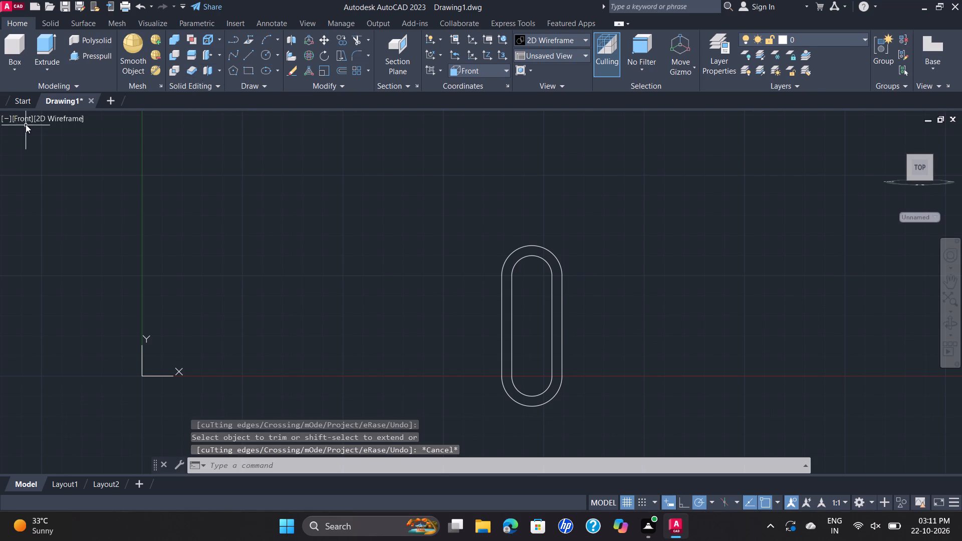
Switch to the SE Isometric view and join all the lines and arcs of both slot outlines into closed profiles.
left_click_drag(27, 124, 29, 119)
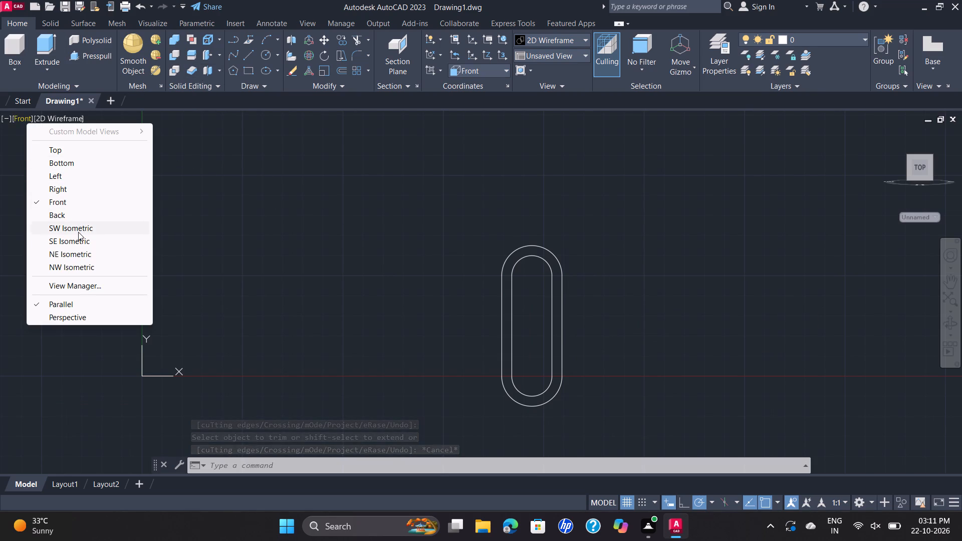
left_click(78, 240)
scroll(528, 300, "down", 2)
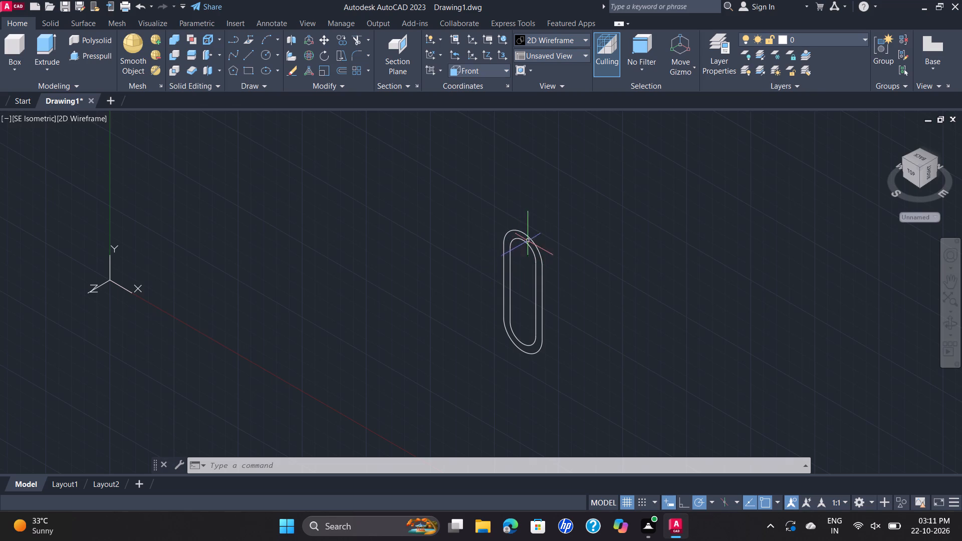
left_click(565, 220)
left_click(491, 374)
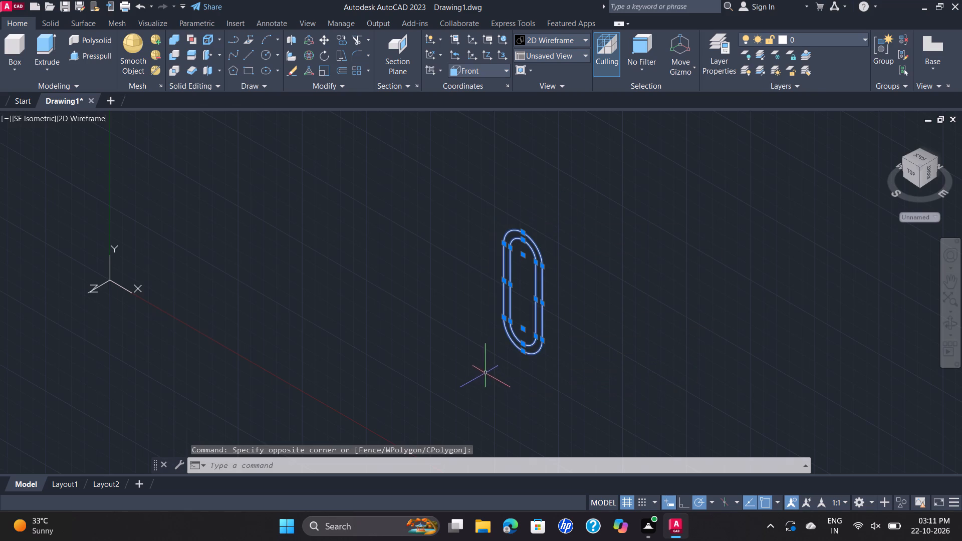
key("j")
key("Return")
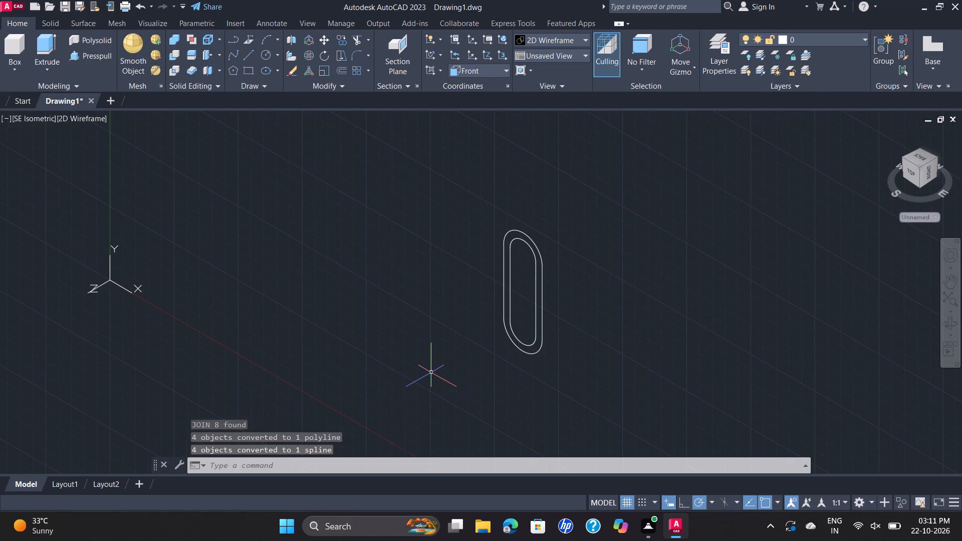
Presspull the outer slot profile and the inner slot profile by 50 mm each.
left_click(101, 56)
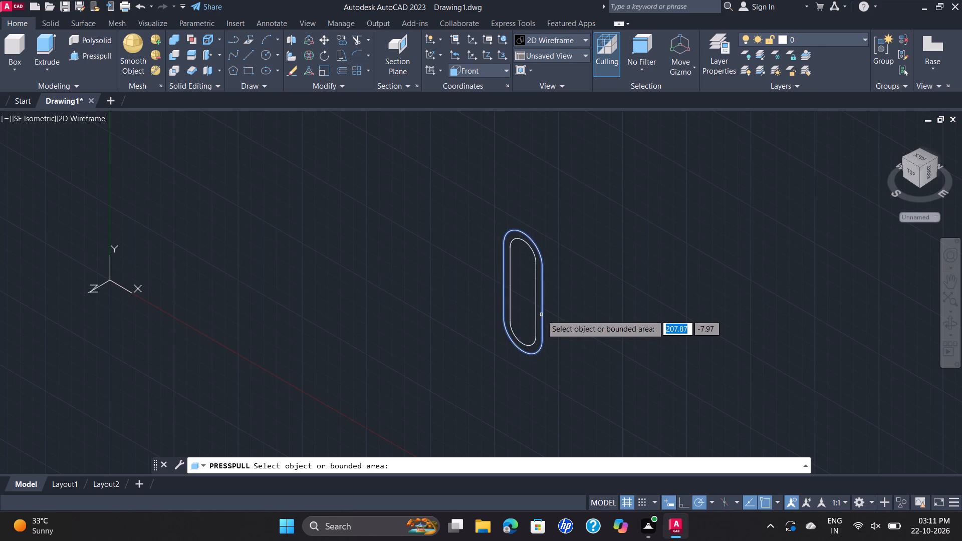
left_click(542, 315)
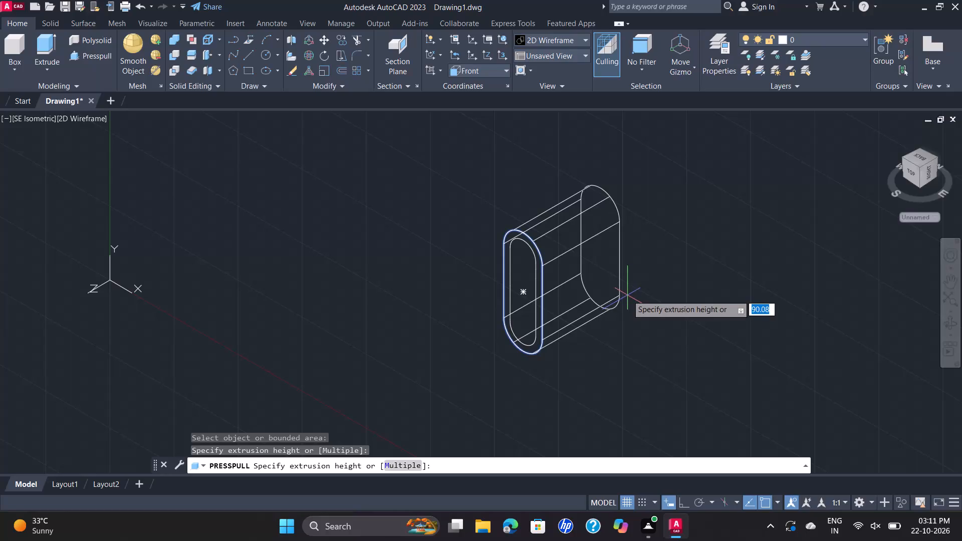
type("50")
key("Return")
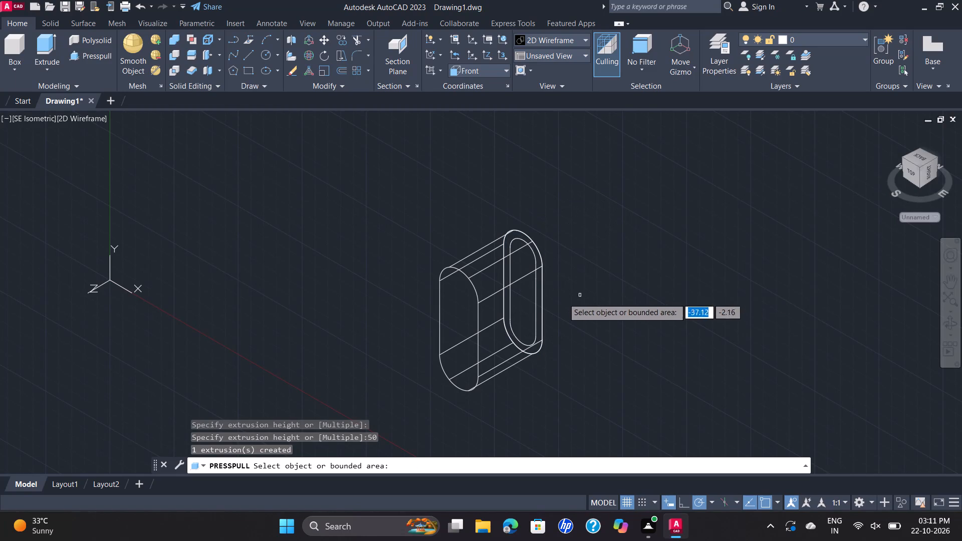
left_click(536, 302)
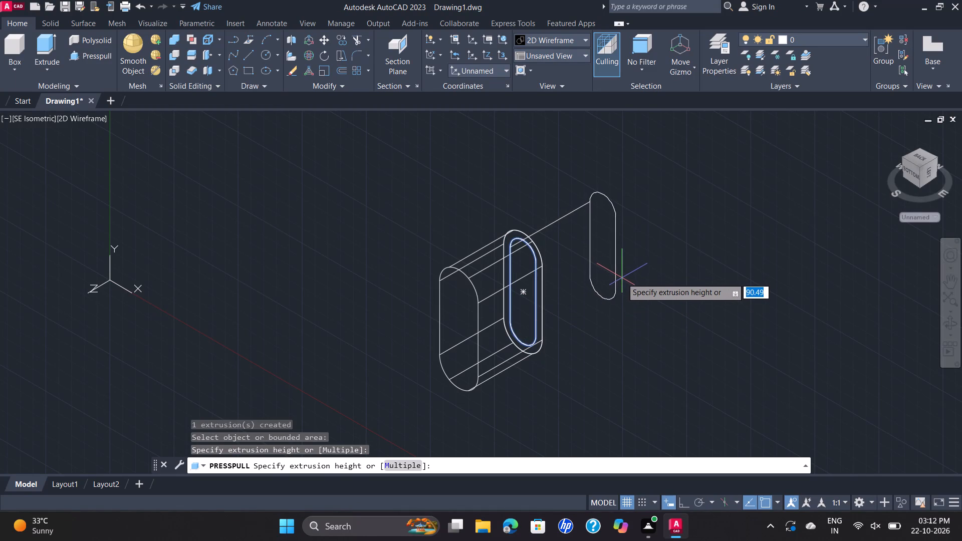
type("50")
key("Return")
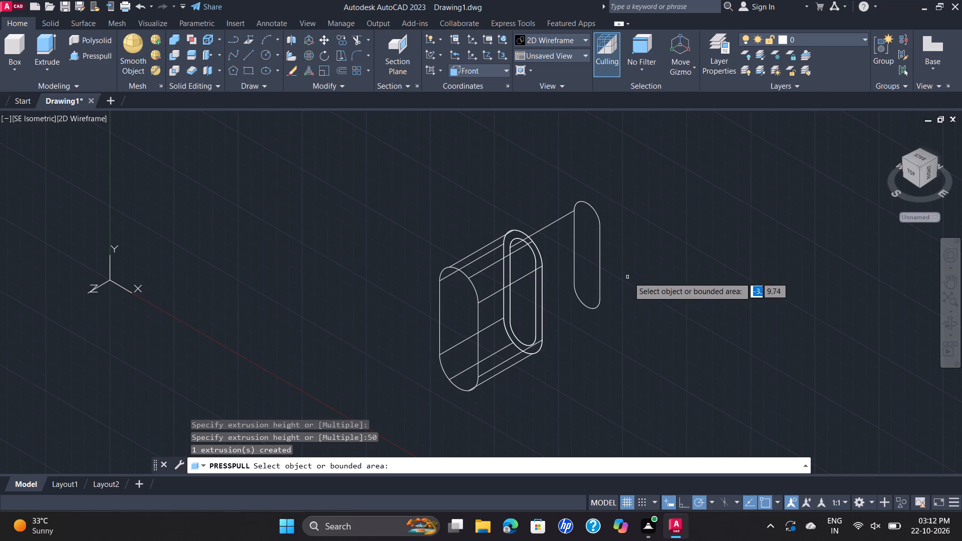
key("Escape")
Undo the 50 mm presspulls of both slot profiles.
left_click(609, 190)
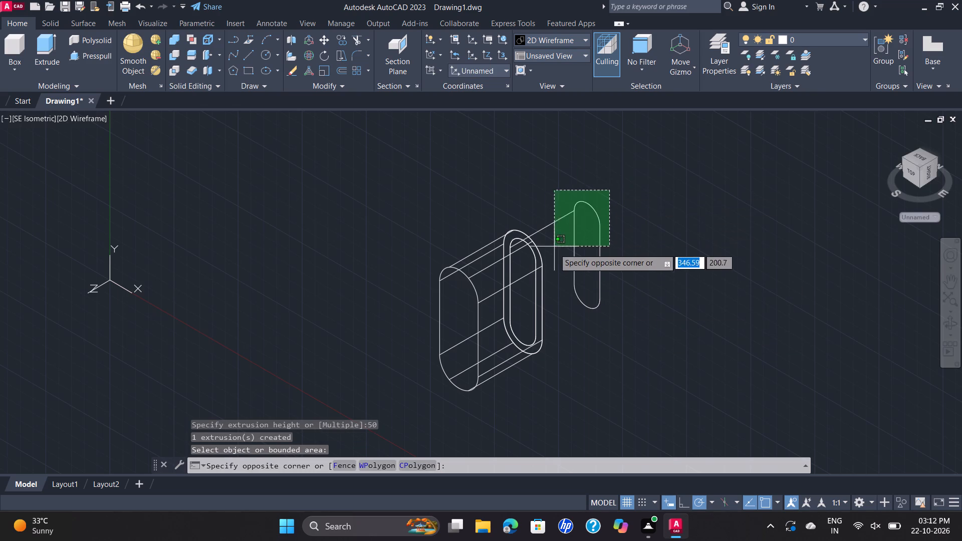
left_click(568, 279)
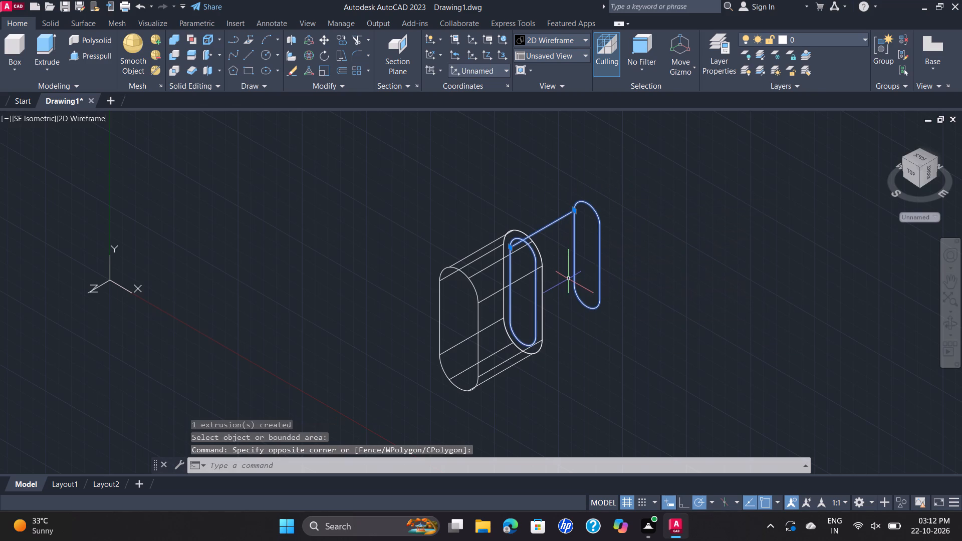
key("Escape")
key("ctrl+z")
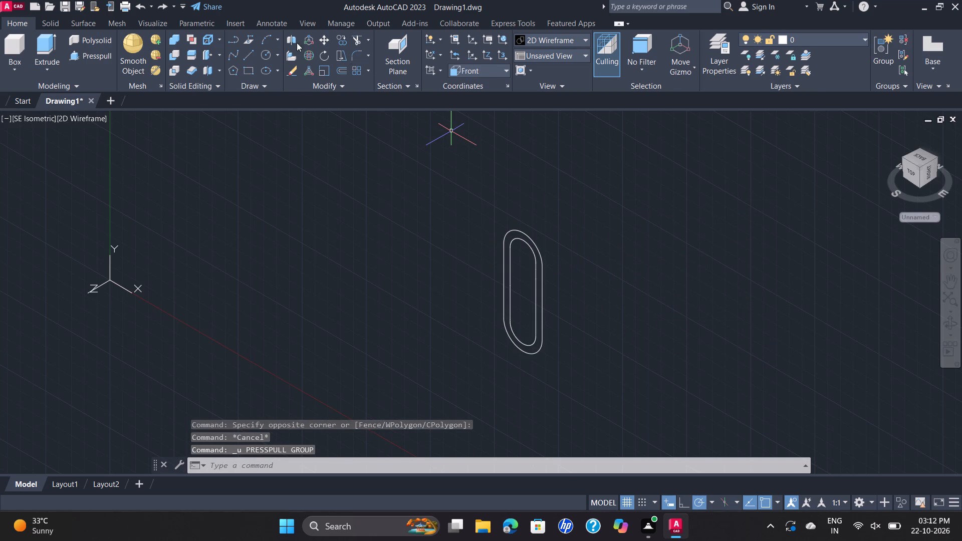
Presspull the outer slot profile by -50 mm into a solid.
left_click(92, 61)
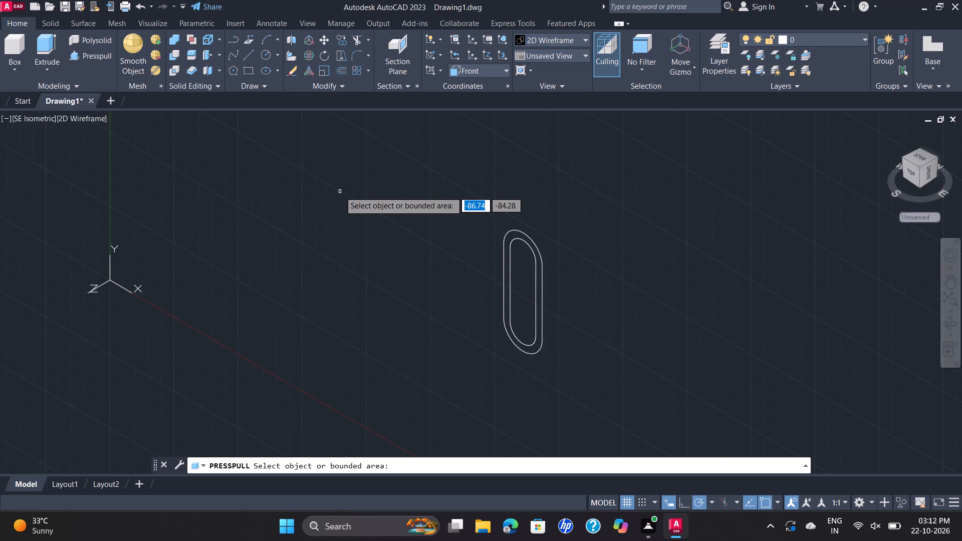
left_click(544, 273)
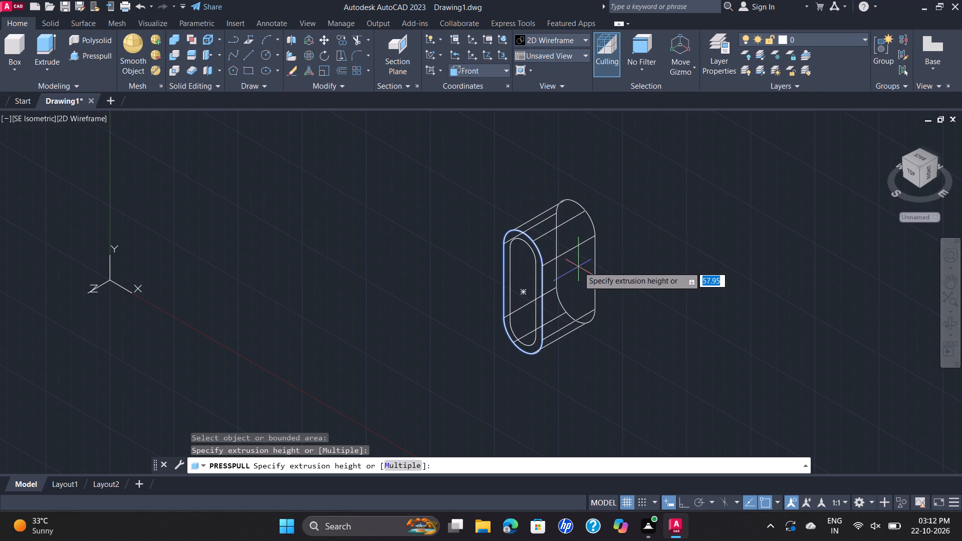
key("minus")
type("50")
key("Return")
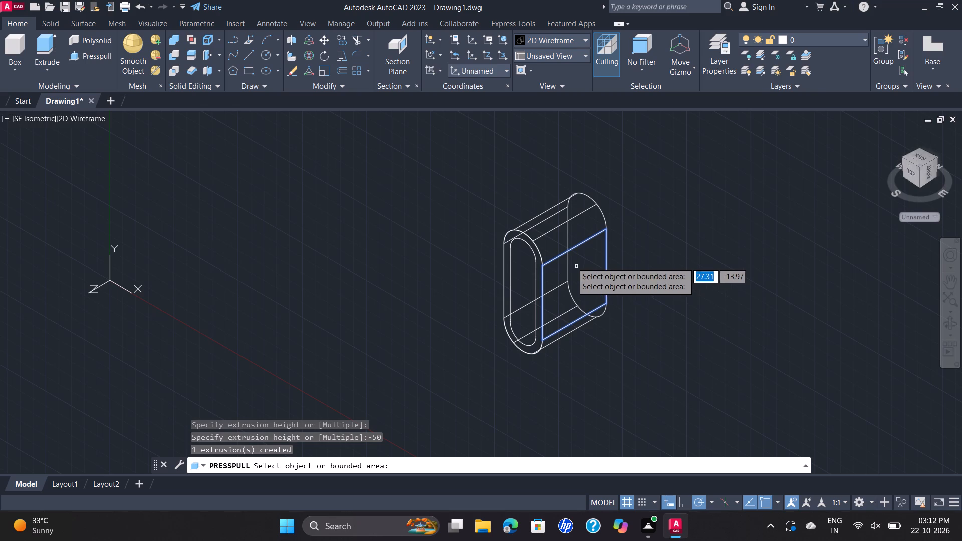
Presspull the inner slot area backwards past the solid's far face to cut the slot all the way through.
left_click(533, 275)
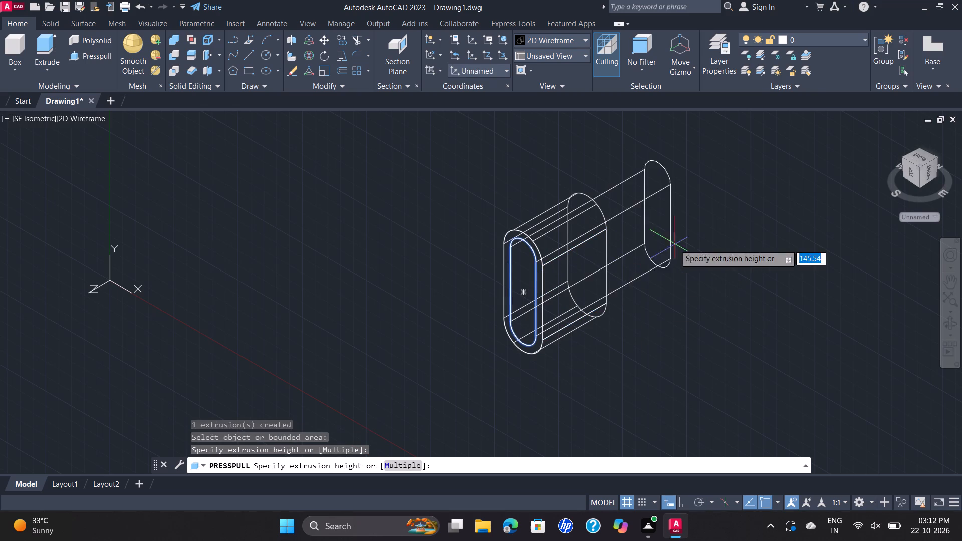
left_click(686, 243)
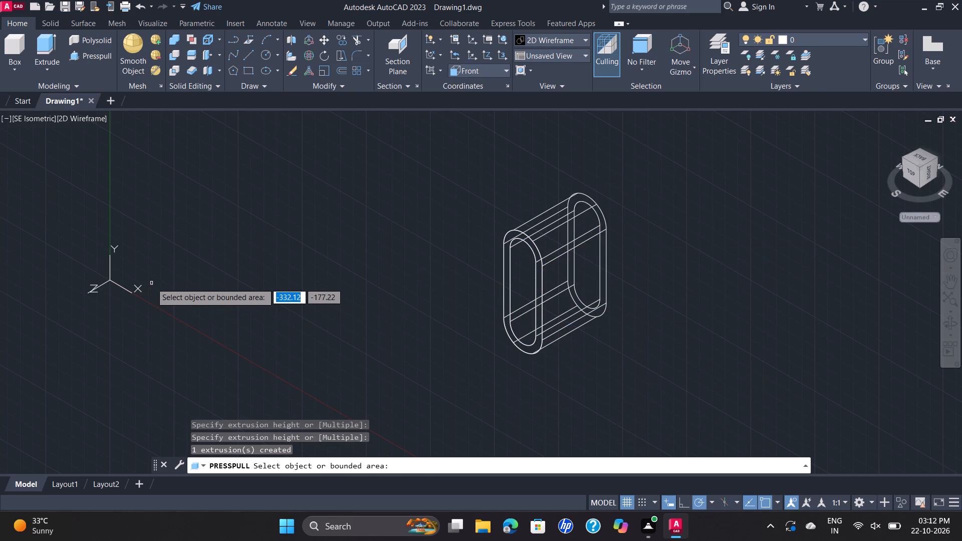
key("Escape")
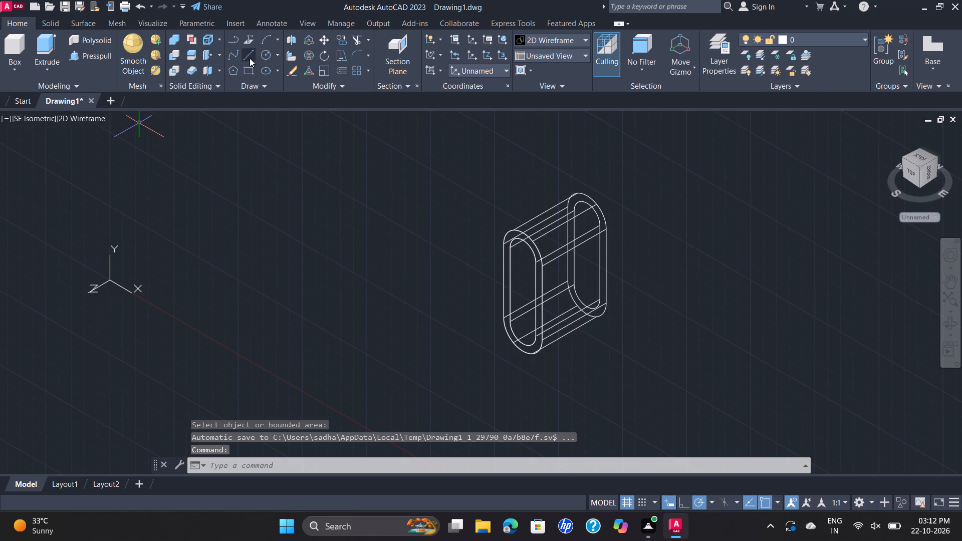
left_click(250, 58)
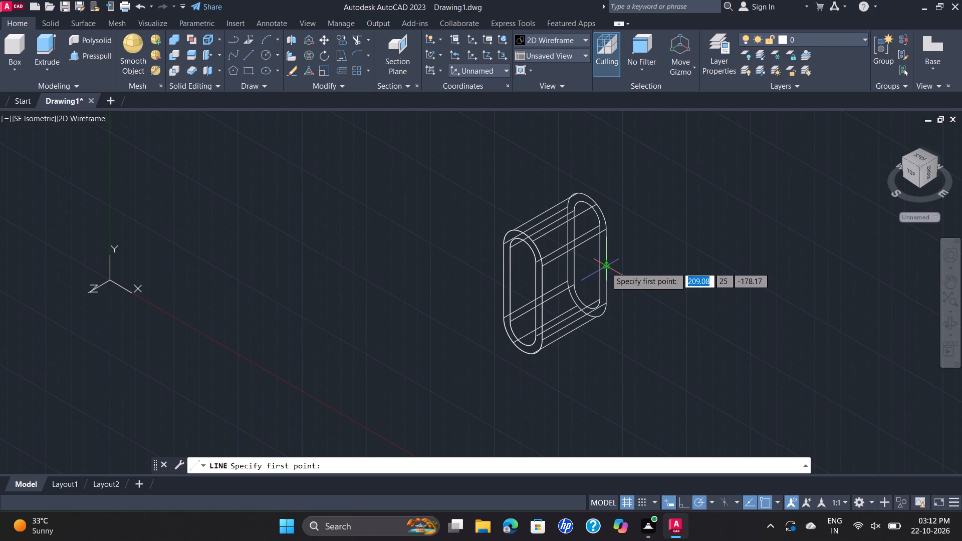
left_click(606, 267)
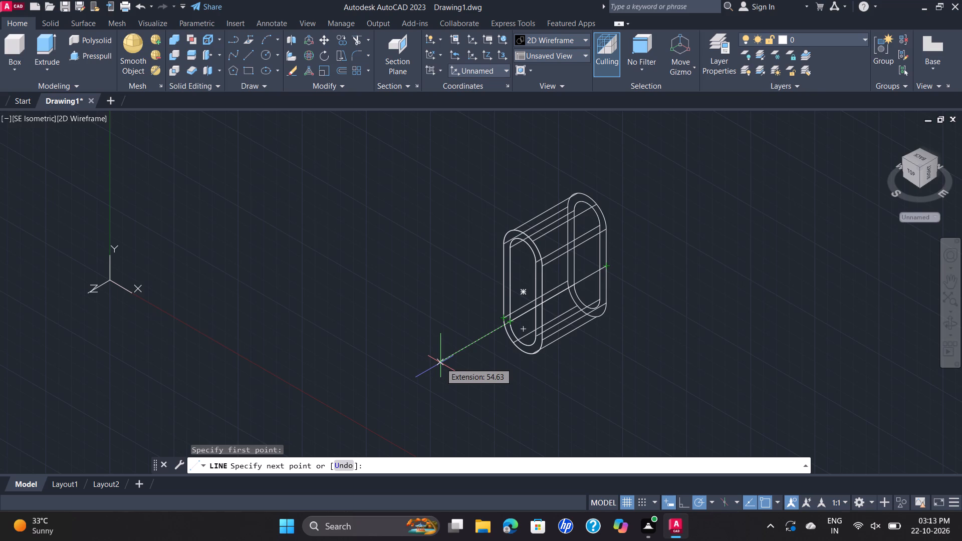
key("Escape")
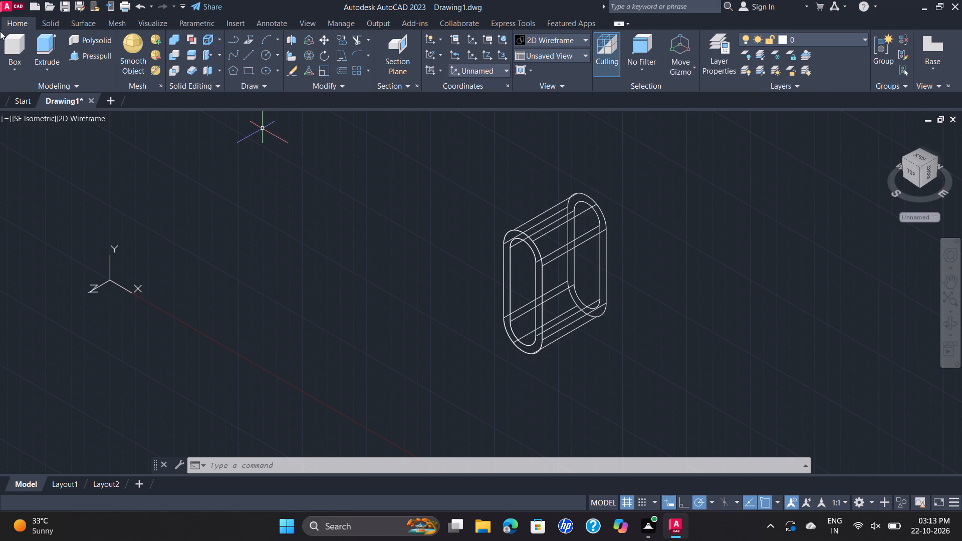
In the Front view, draw a 130 mm horizontal line from the midpoint of the slot solid's left edge to the right.
left_click(45, 121)
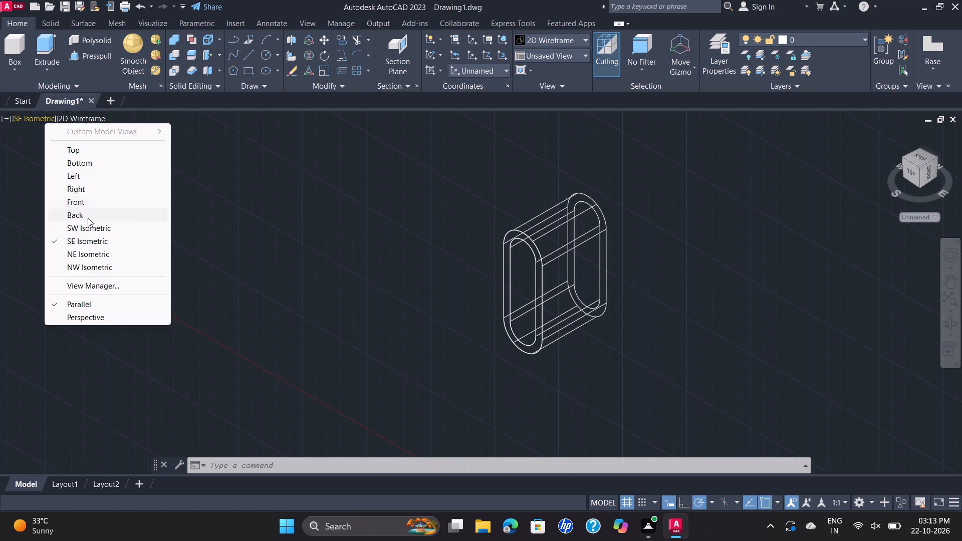
left_click(89, 201)
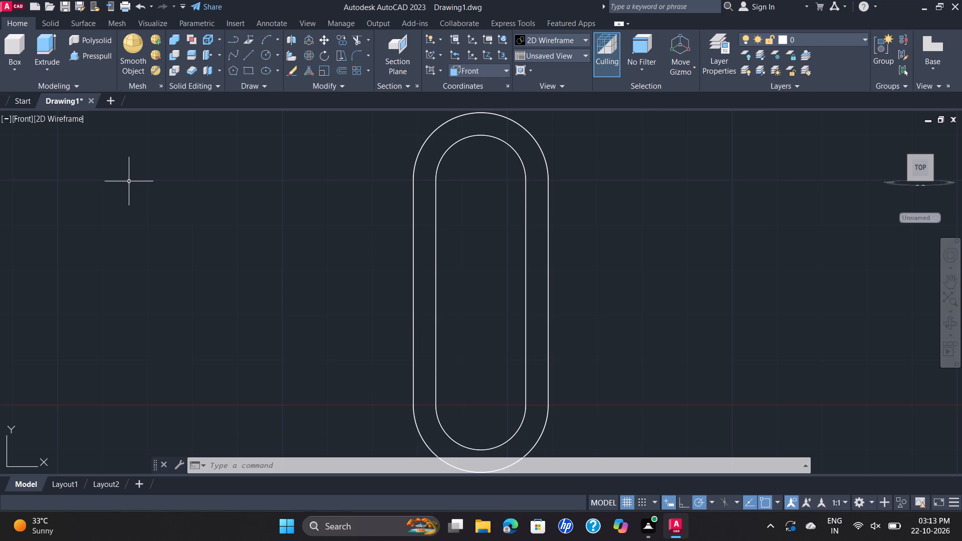
left_click(244, 58)
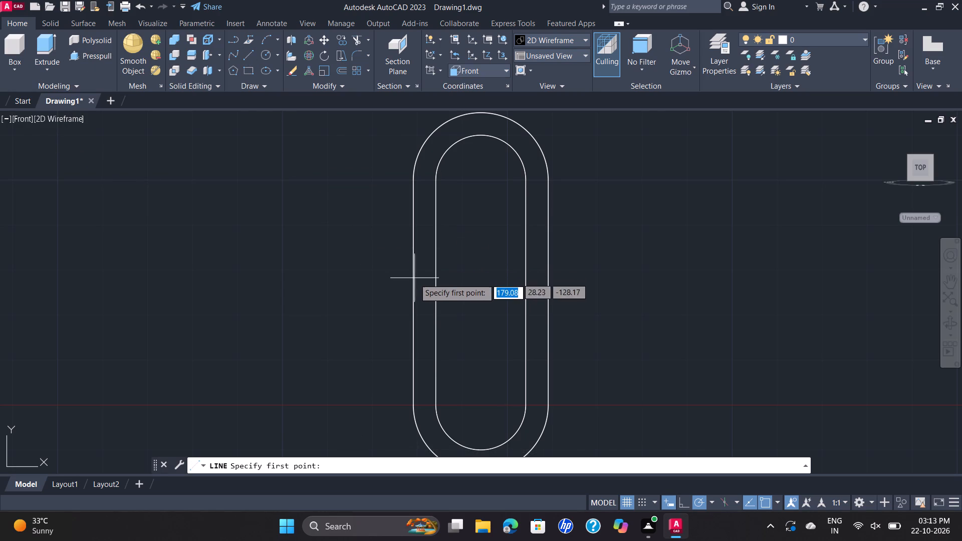
left_click(412, 291)
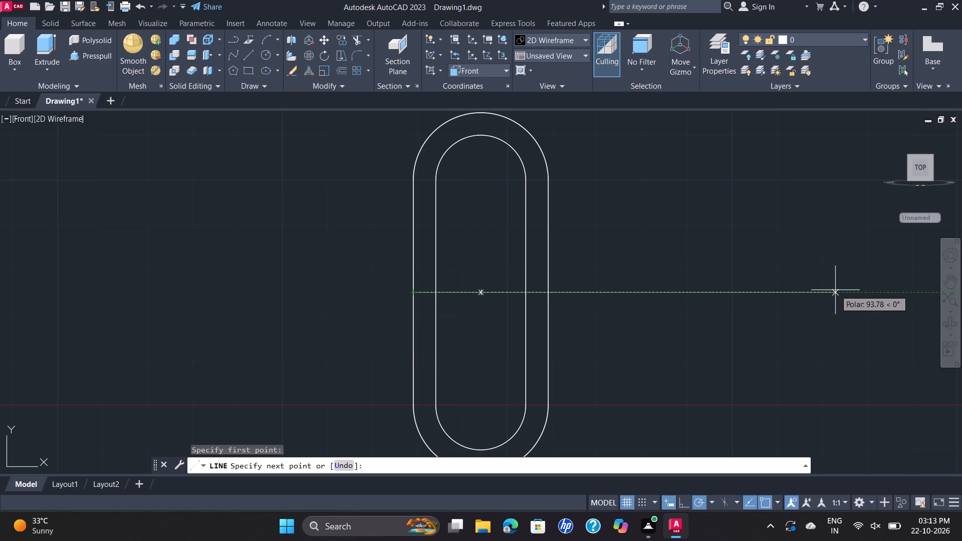
type("130")
key("Return")
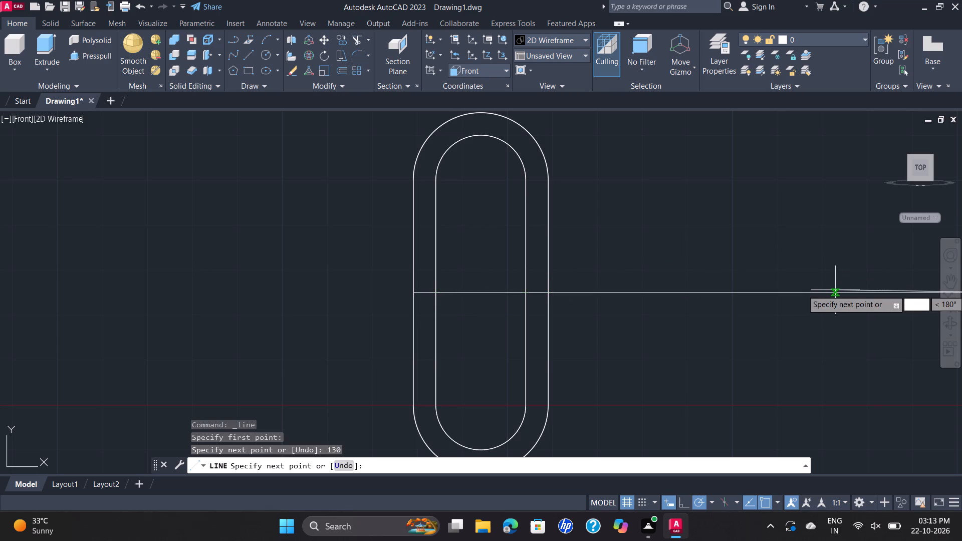
scroll(886, 291, "down", 3)
middle_click_drag(888, 292, 602, 376)
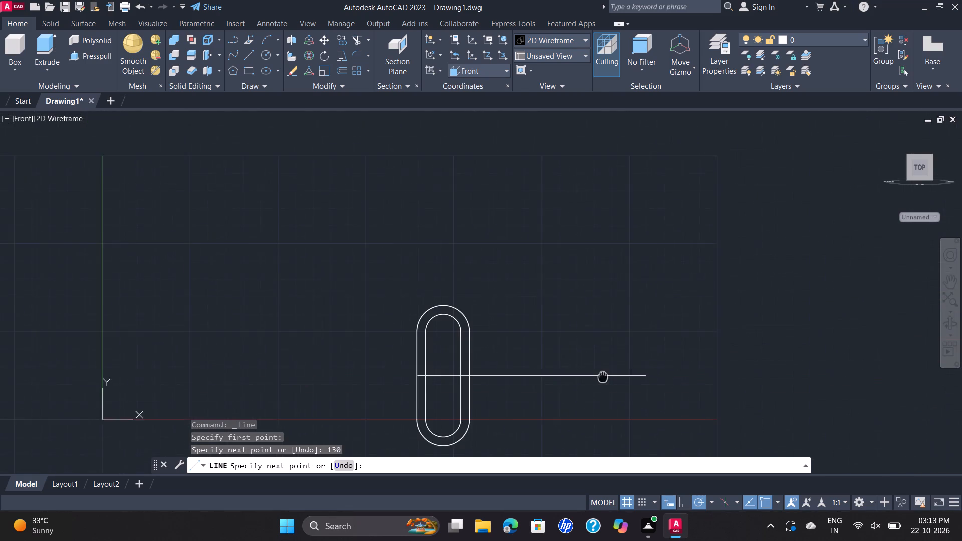
middle_click_drag(602, 376, 591, 304)
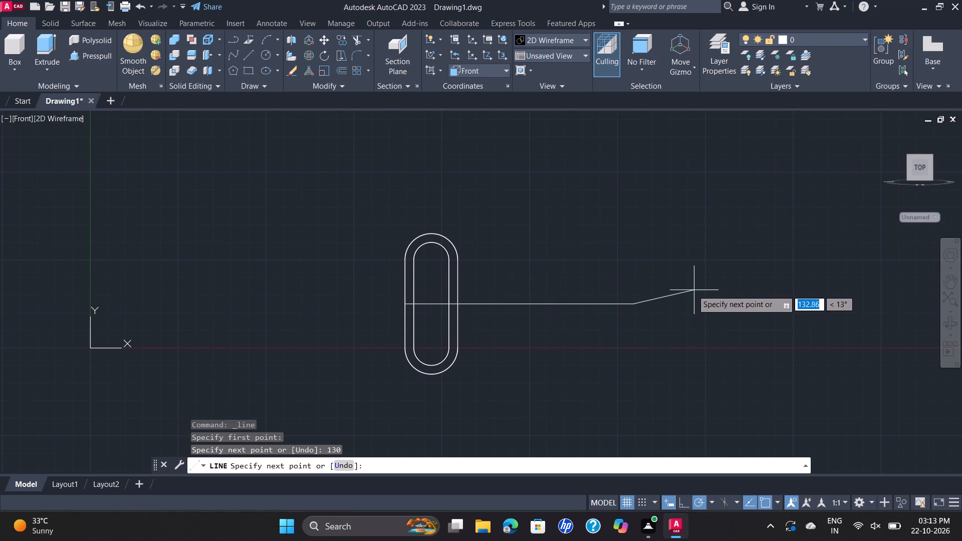
key("Escape")
Copy the slot solid horizontally, from its right edge's midpoint to the right end of the 130 mm line.
left_click(519, 262)
left_click(390, 285)
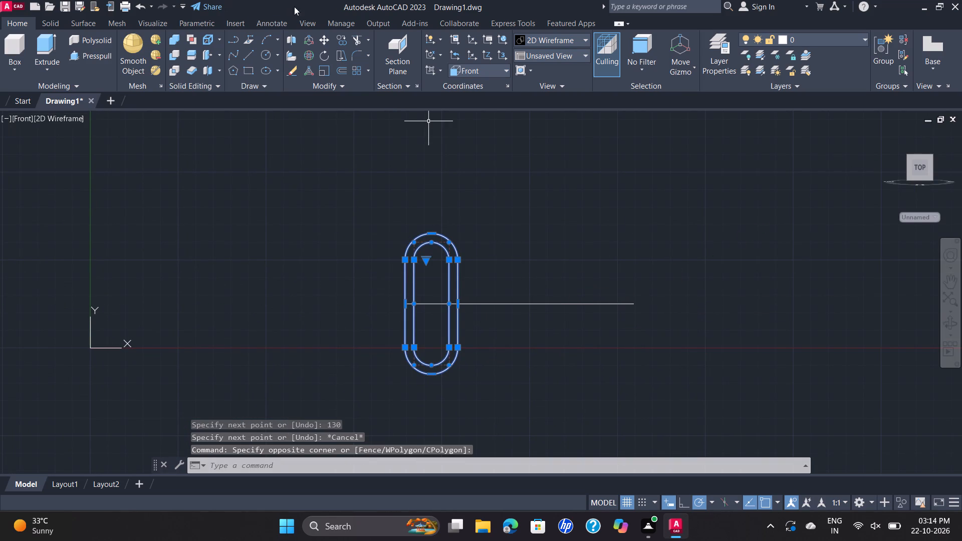
left_click(343, 40)
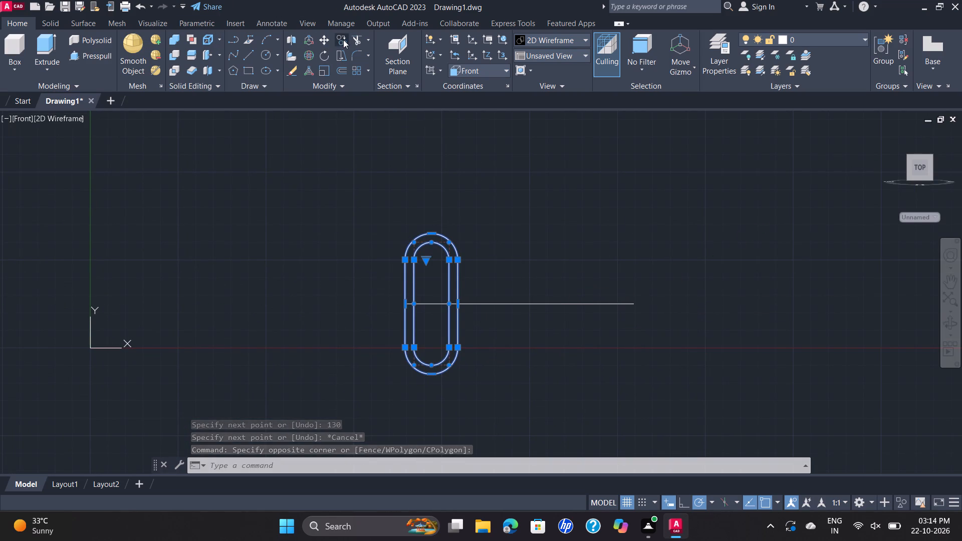
scroll(428, 325, "up", 3)
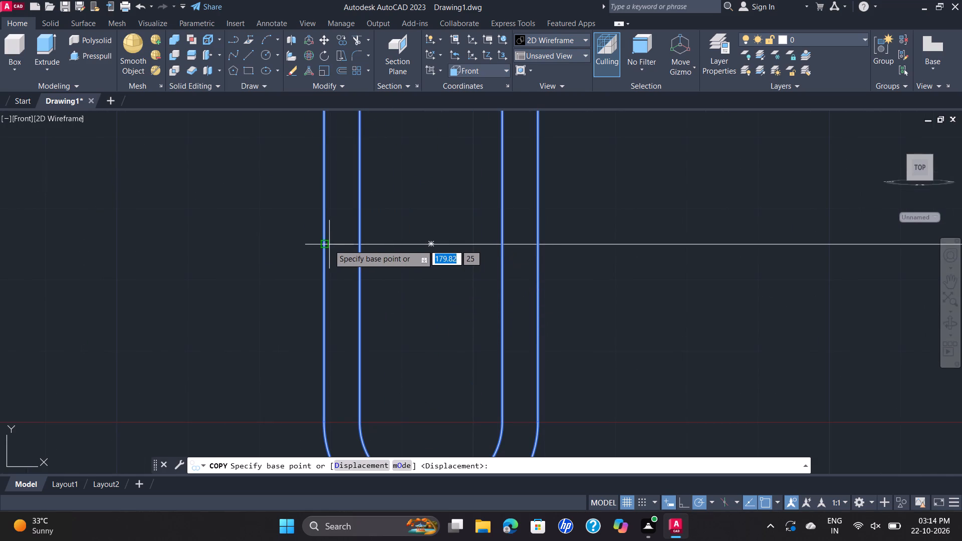
left_click(537, 244)
scroll(703, 231, "down", 3)
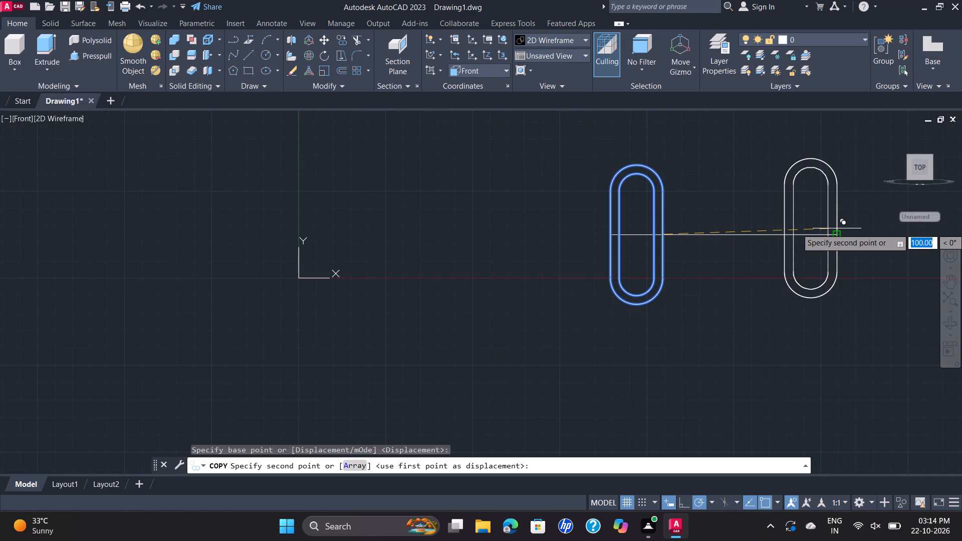
scroll(836, 235, "up", 2)
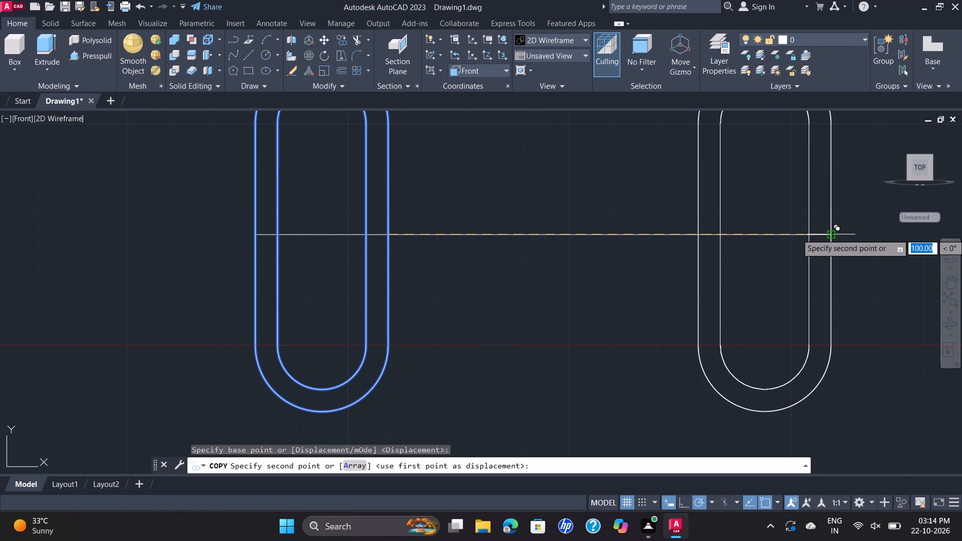
left_click(833, 234)
scroll(886, 268, "down", 1)
key("Escape")
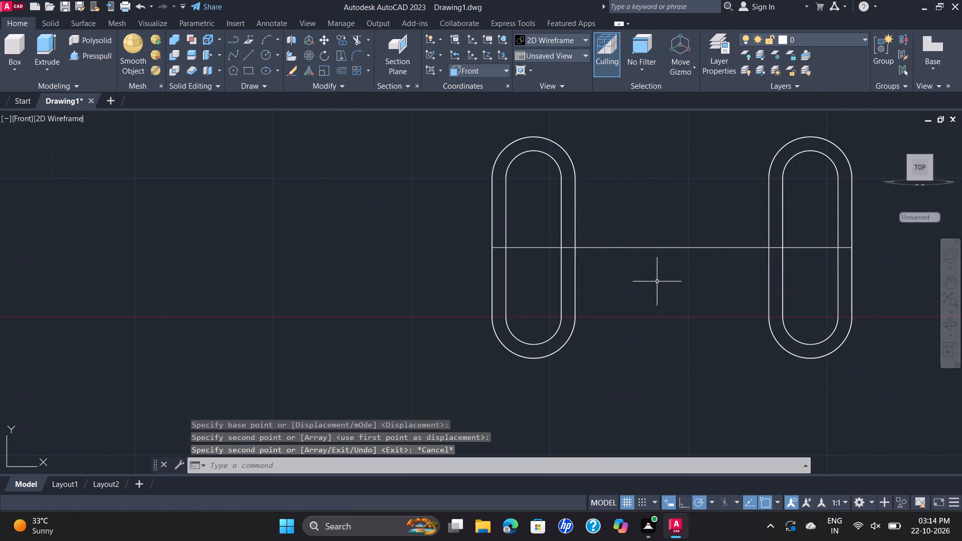
Examine the two slot solids in the SE Isometric view and return to the Front view.
scroll(709, 259, "down", 2)
scroll(699, 257, "up", 1)
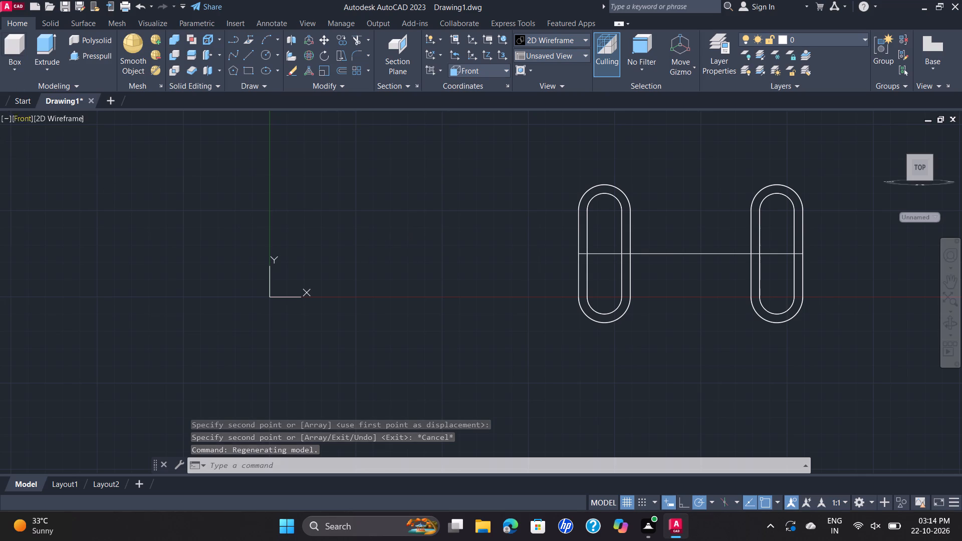
left_click(27, 120)
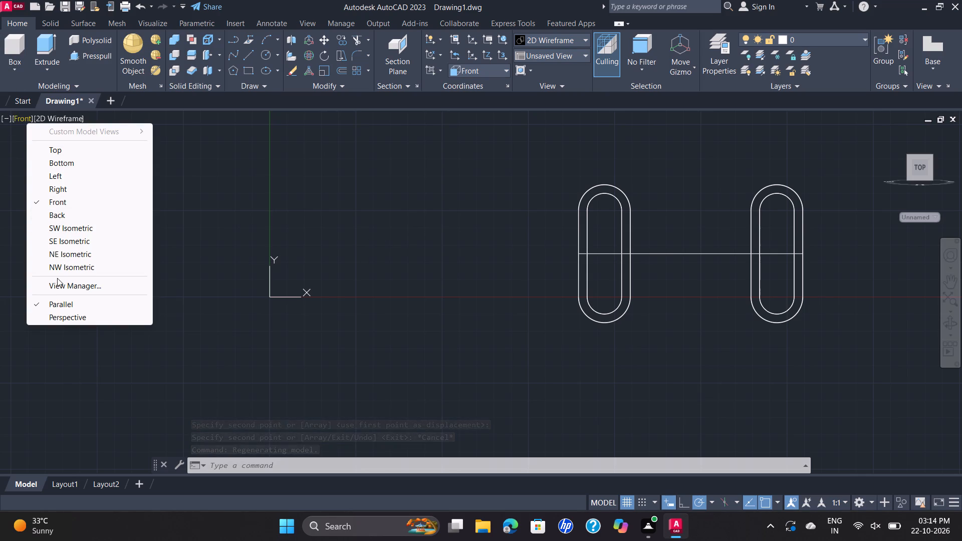
left_click(82, 242)
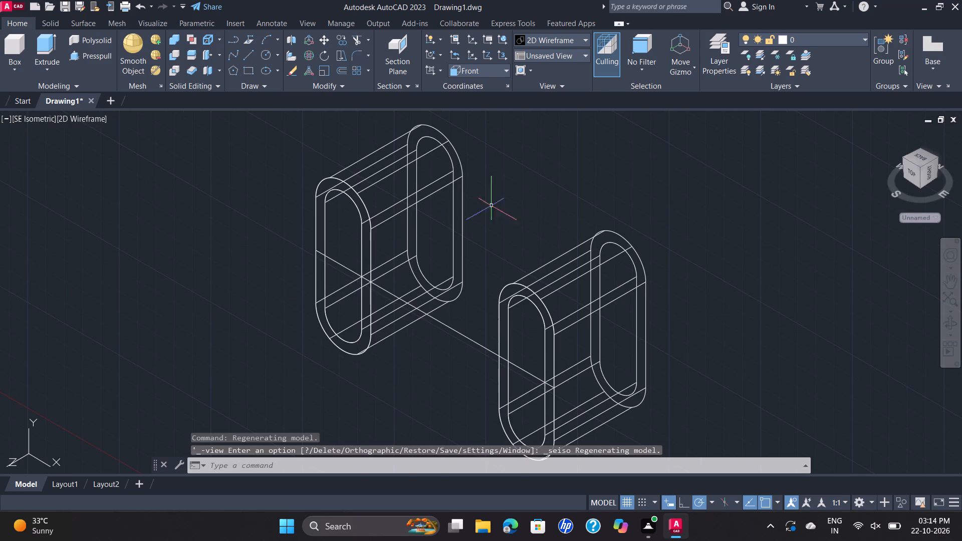
middle_click_drag(572, 216, 551, 179)
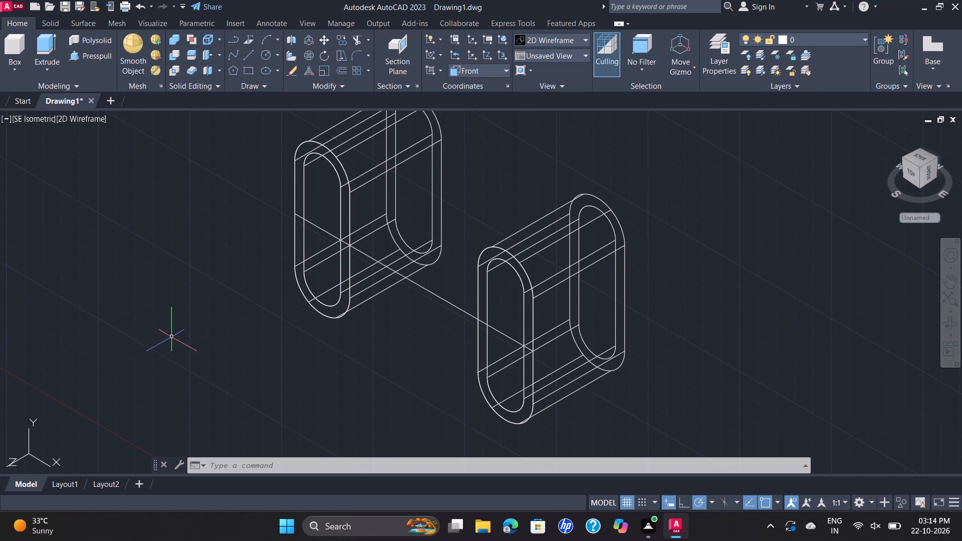
left_click(17, 115)
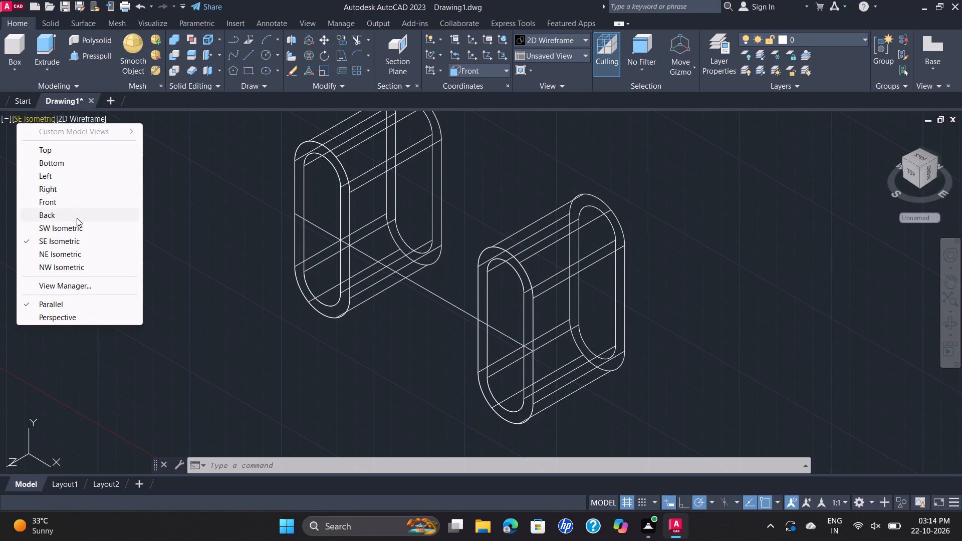
left_click(71, 201)
scroll(406, 214, "down", 2)
middle_click_drag(502, 225, 493, 228)
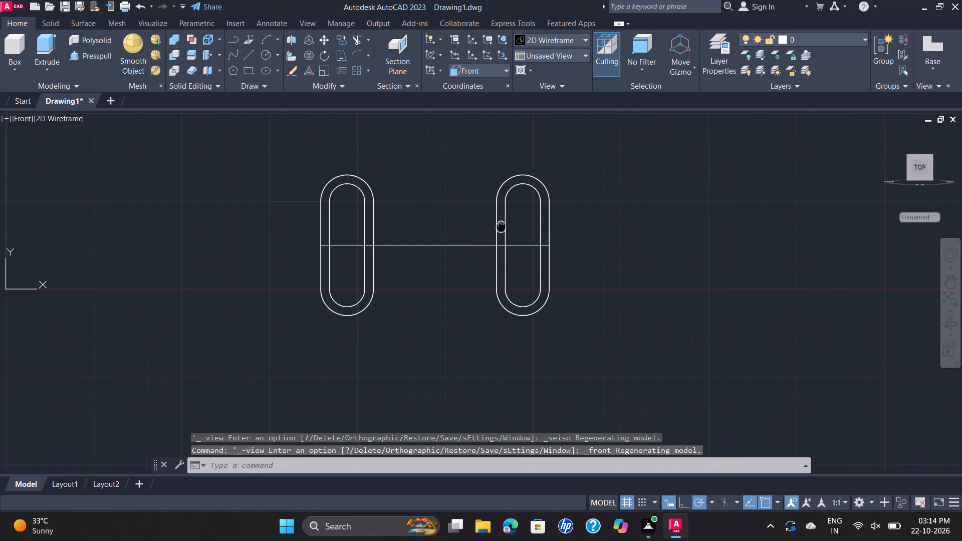
middle_click_drag(493, 228, 321, 227)
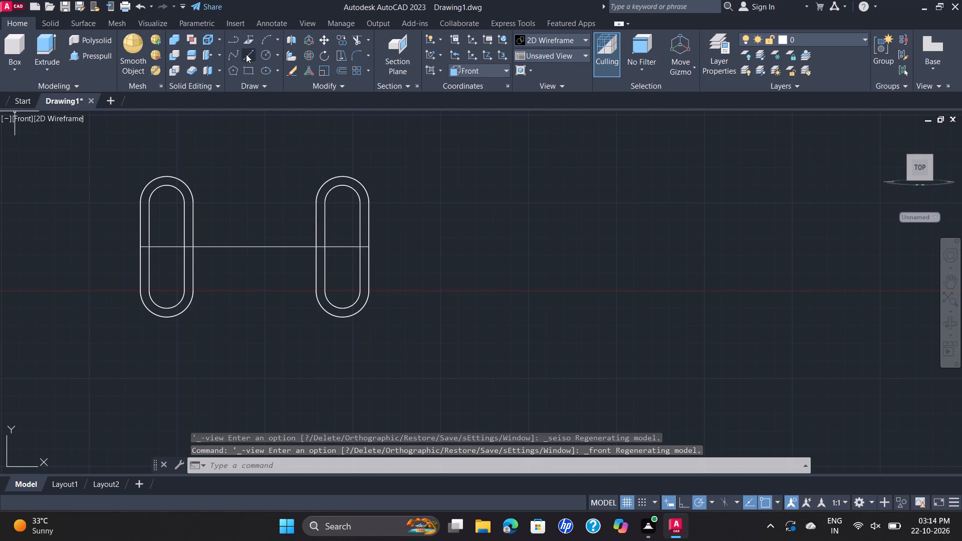
Draw a separate 40 mm horizontal line in the empty space to the right of the two slot solids.
left_click(246, 54)
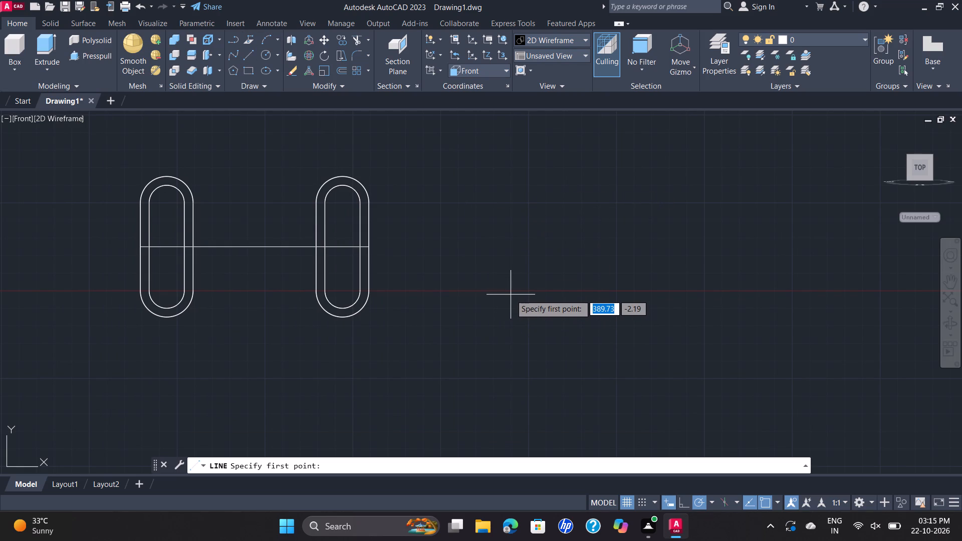
left_click(479, 248)
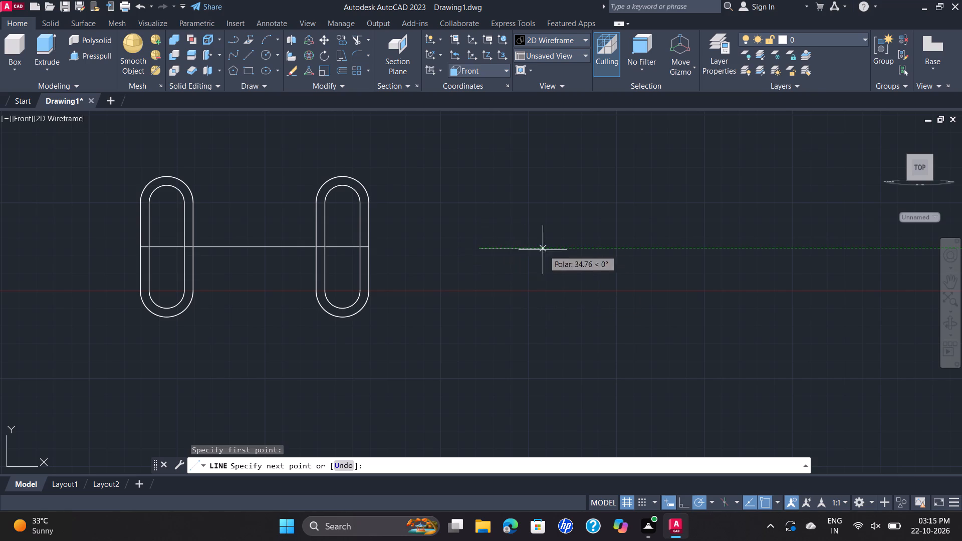
type("40")
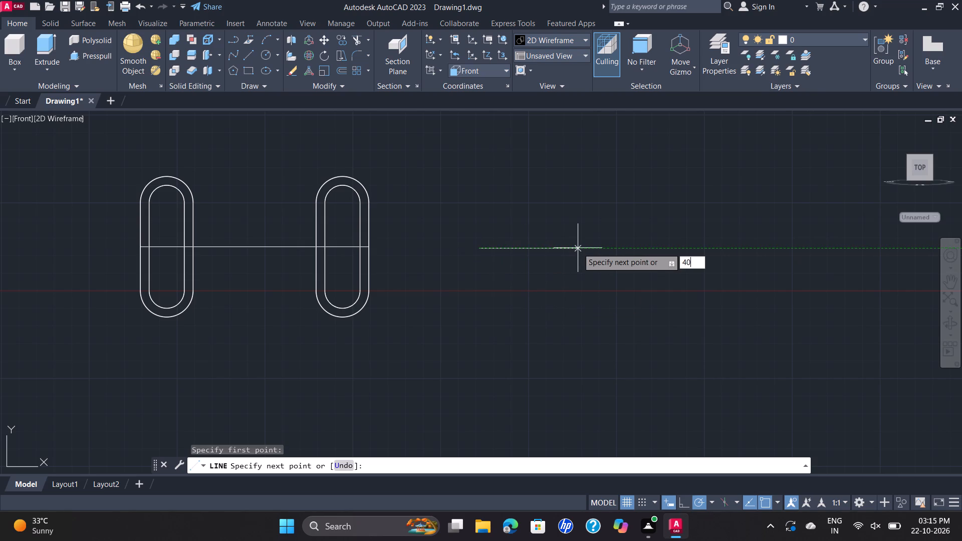
key("Return")
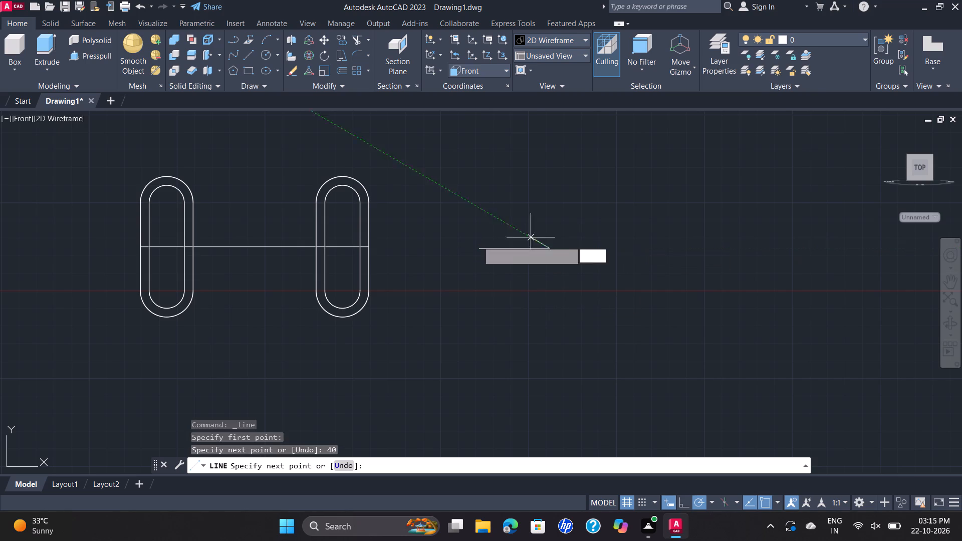
key("Escape")
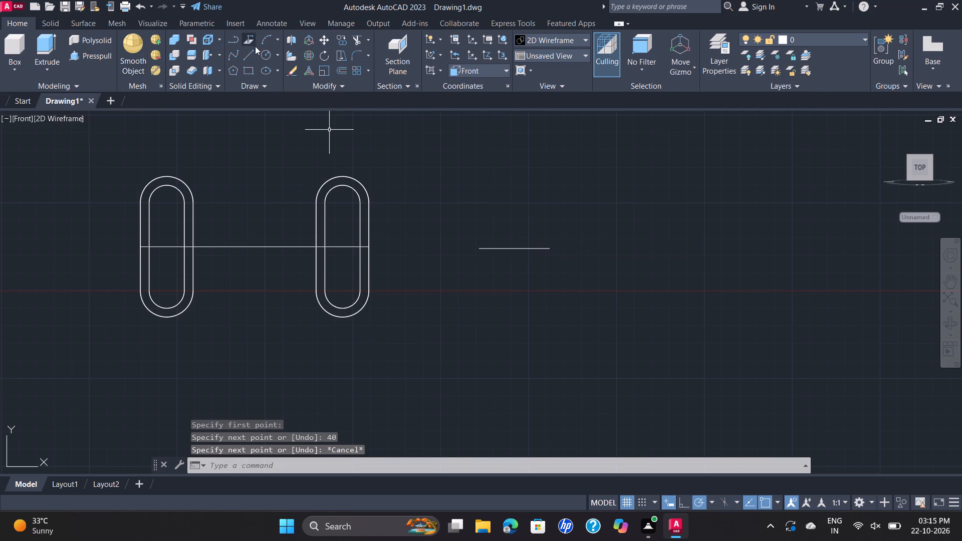
Draw a circle of radius 10 mm centred on each end of the 40 mm line.
left_click(264, 56)
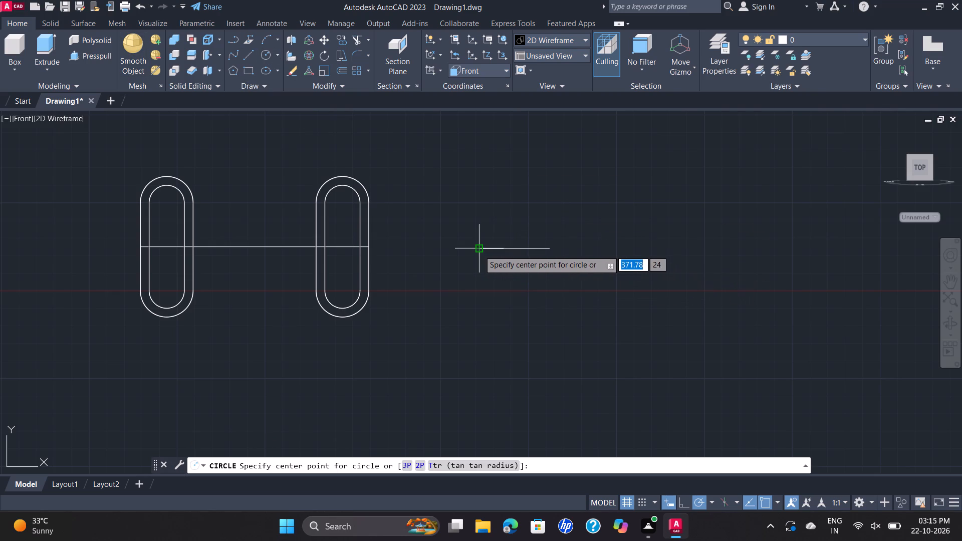
left_click(482, 249)
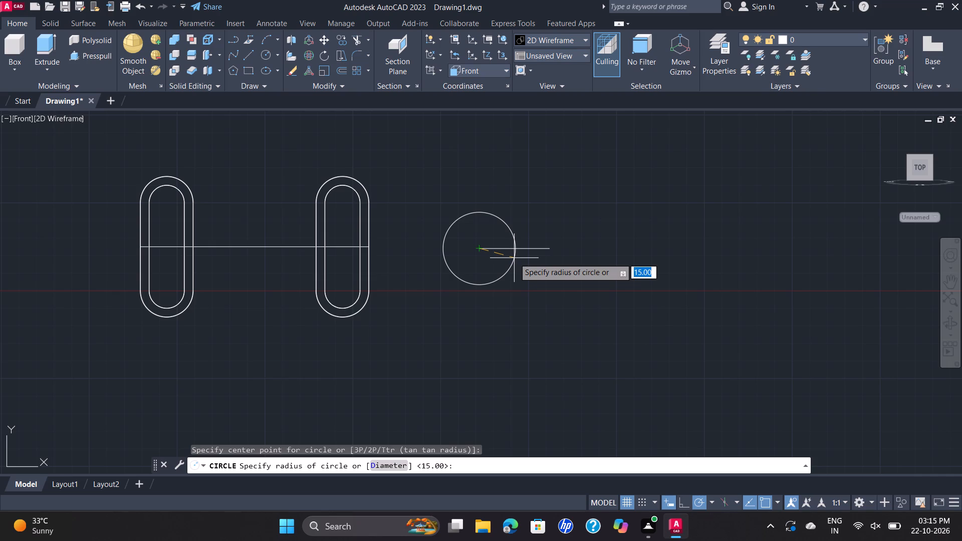
type("10")
key("Return")
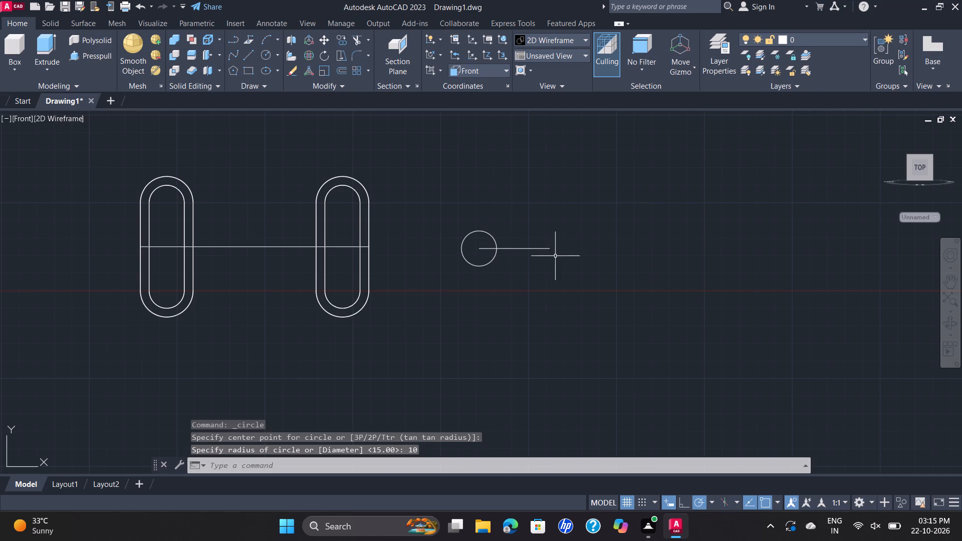
key("space")
left_click(547, 247)
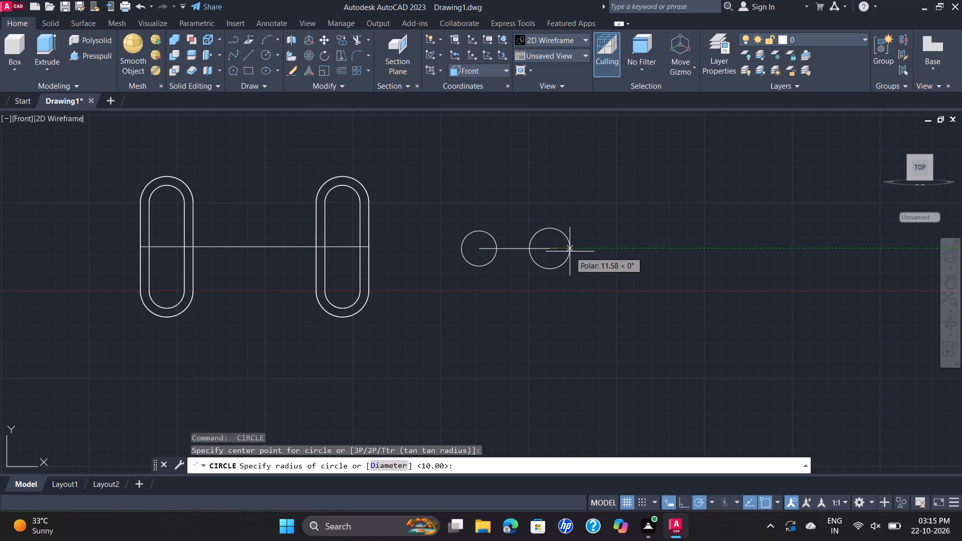
type("10")
key("Return")
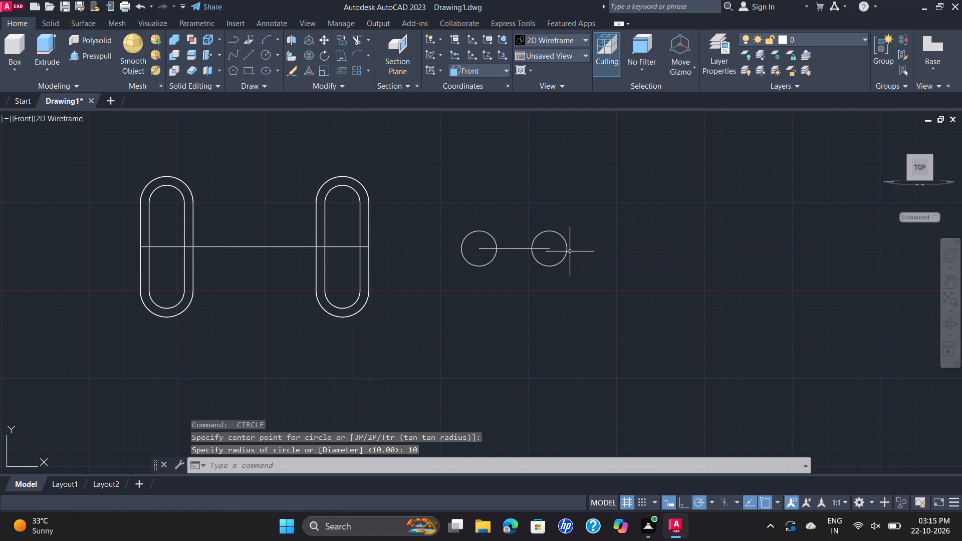
Draw a horizontal line joining the top quadrants of the two 10 mm radius circles.
left_click(250, 51)
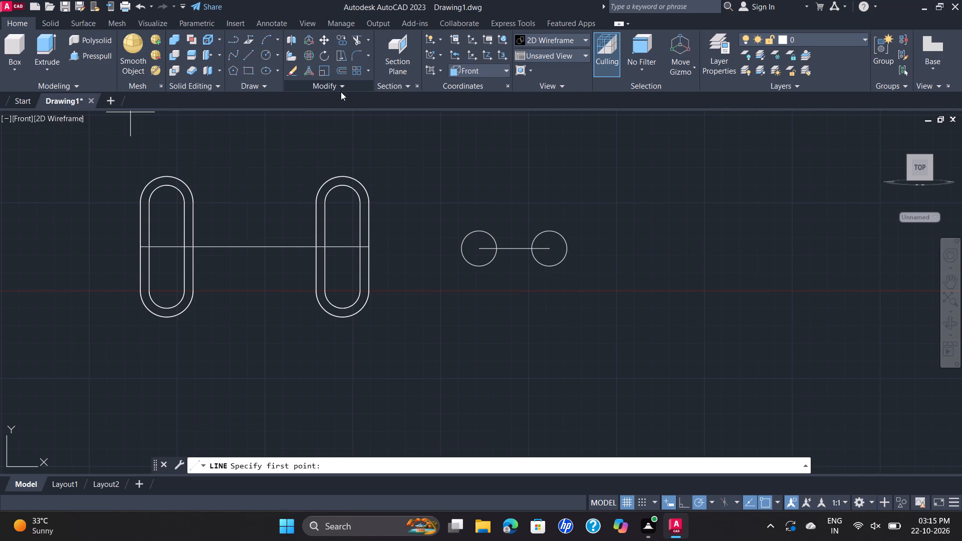
scroll(454, 219, "up", 2)
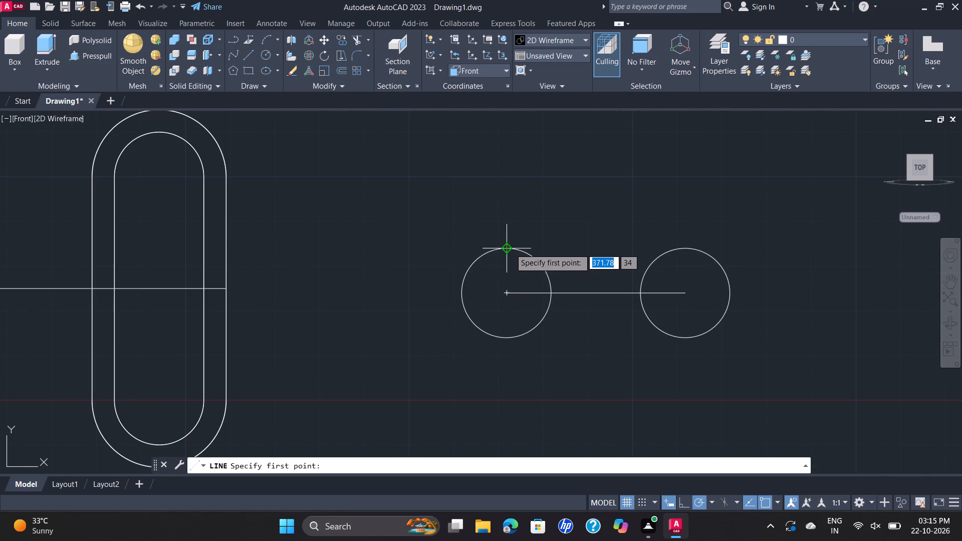
left_click(510, 248)
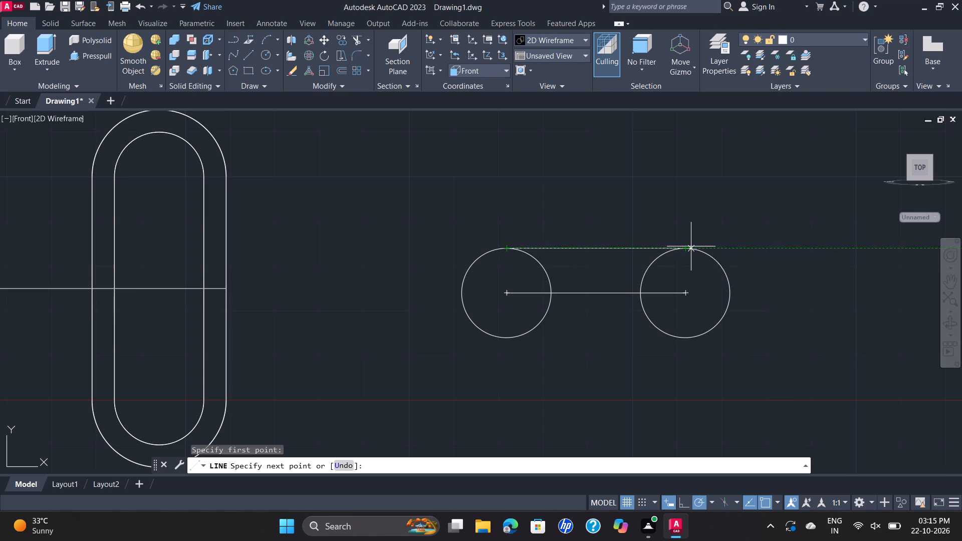
left_click(688, 249)
key("Escape")
Draw a horizontal line joining the bottom quadrants of the two 10 mm radius circles.
key("space")
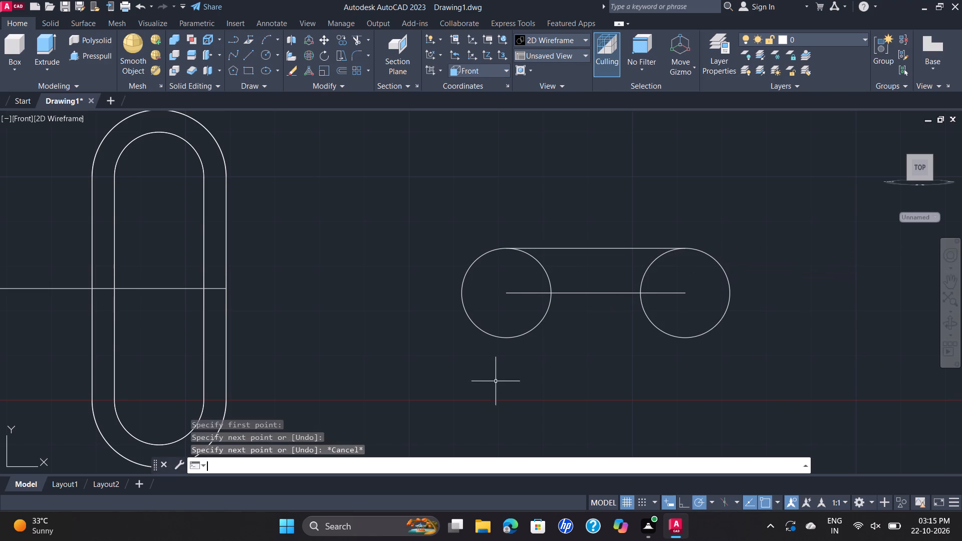
left_click(509, 337)
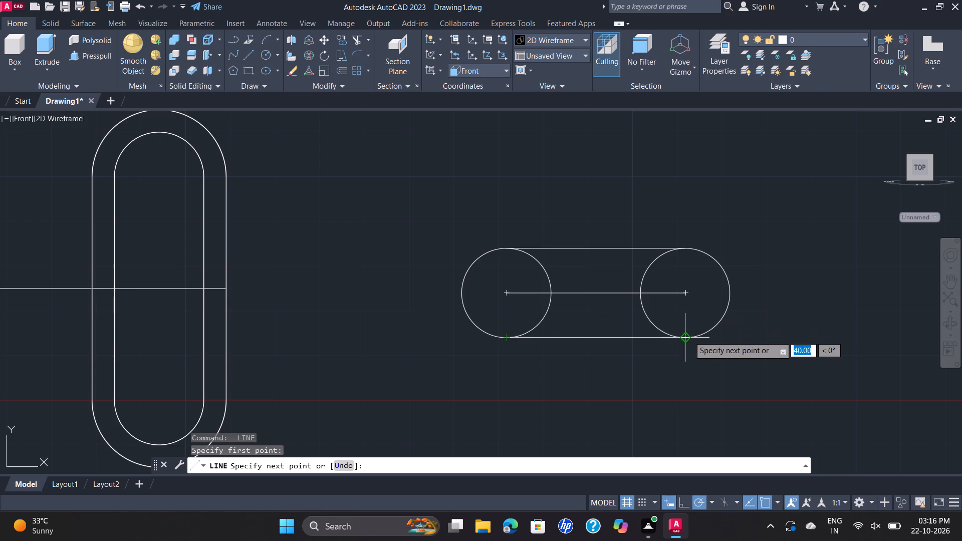
left_click(689, 336)
key("Escape")
Delete the 40 mm centre line running between the two circle centres.
left_click(605, 294)
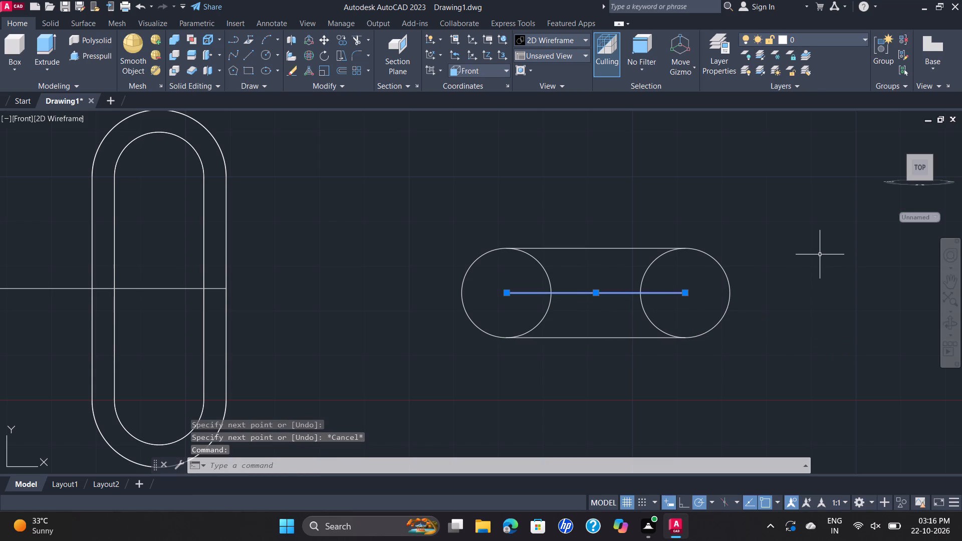
key("Delete")
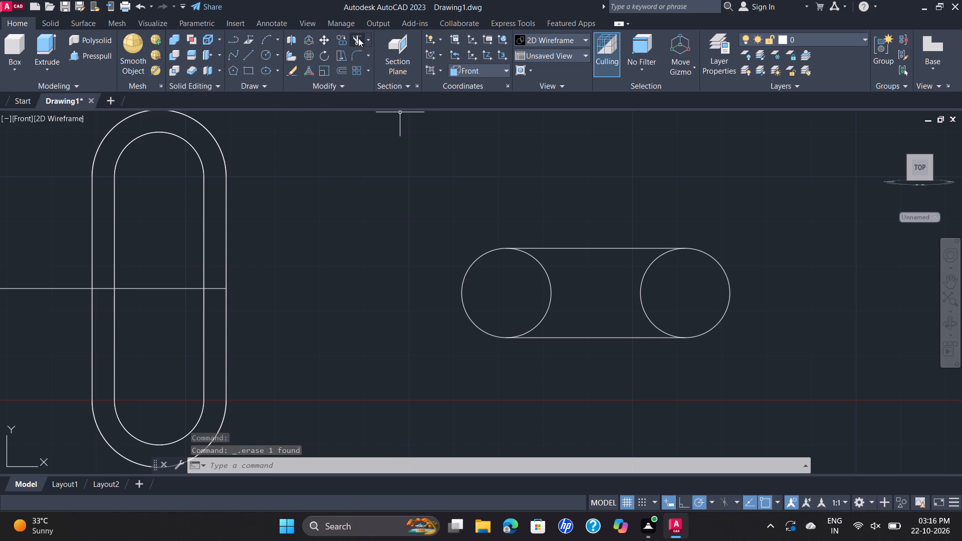
Trim away the inner half of each circle so that only the closed horizontal slot outline remains.
left_click(356, 38)
left_click(546, 272)
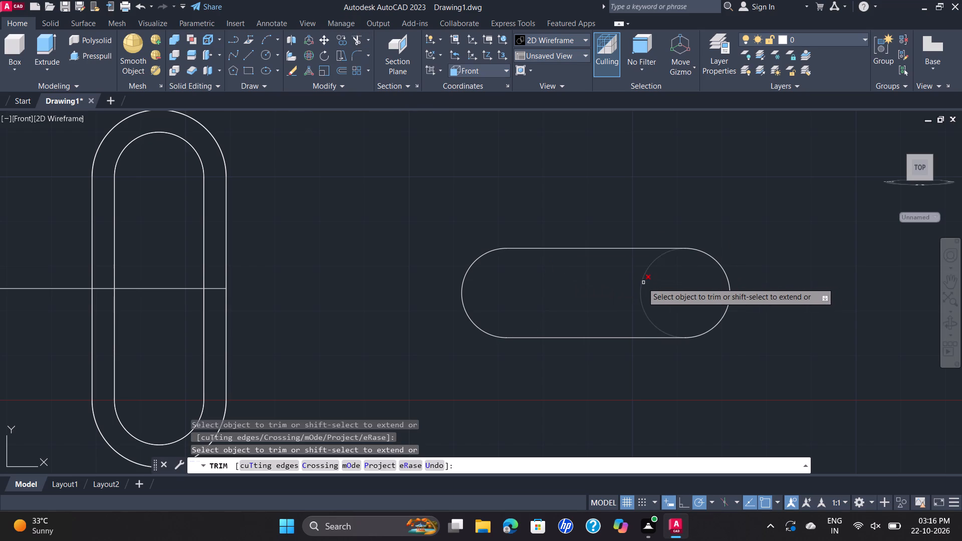
left_click(642, 283)
key("Delete")
scroll(654, 205, "down", 2)
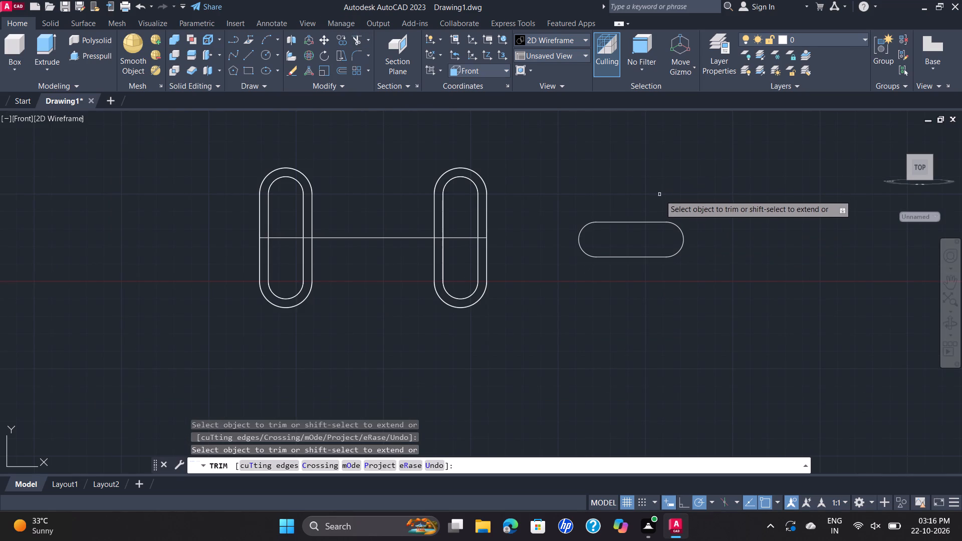
key("ctrl+alt+shift+super+space")
key("Escape")
key("Escape")
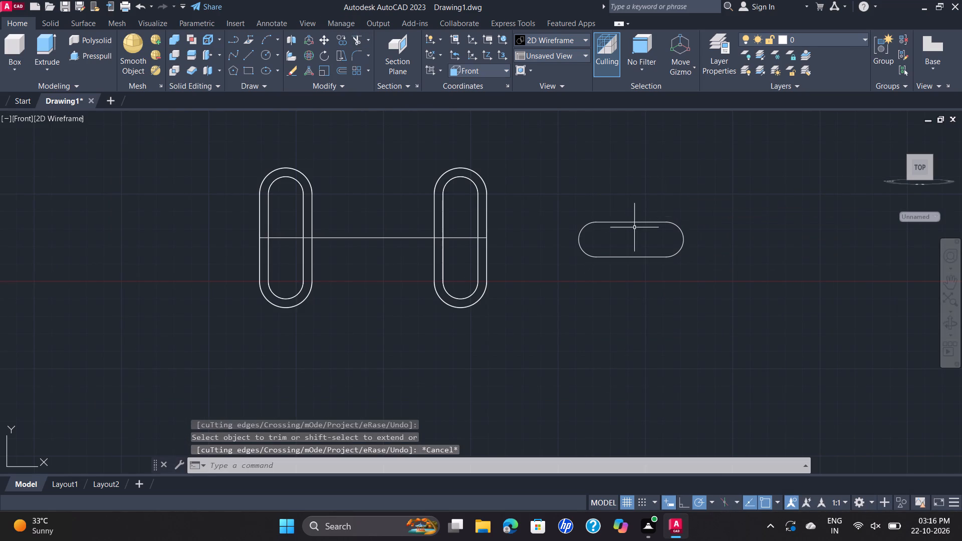
Check the slot profile's height between its two straight edges with the Dimension command, without placing a dimension.
type("DIM")
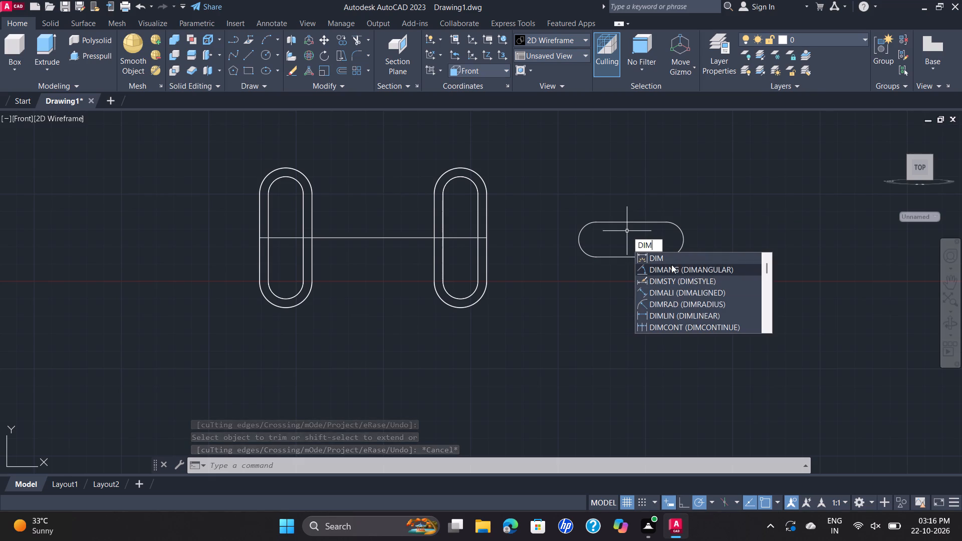
left_click(669, 259)
left_click(631, 223)
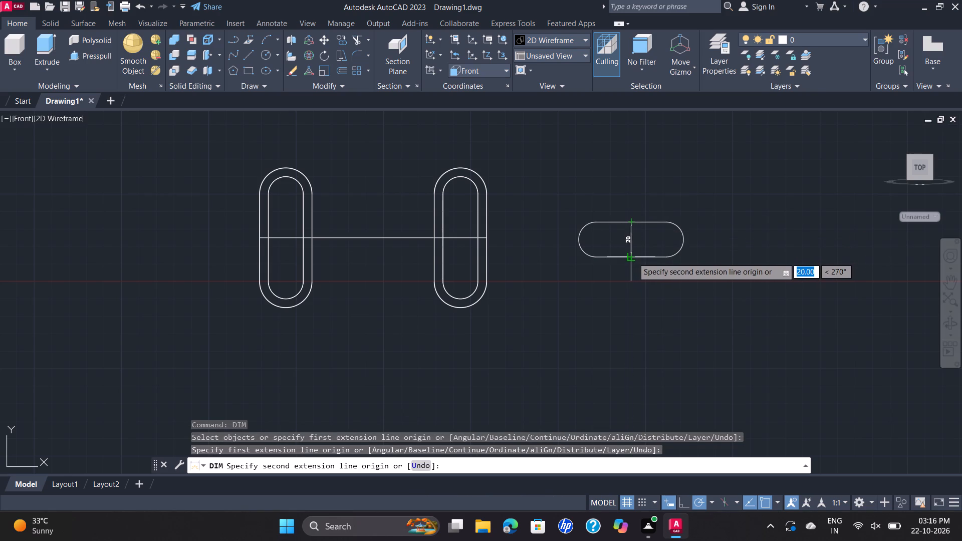
key("Escape")
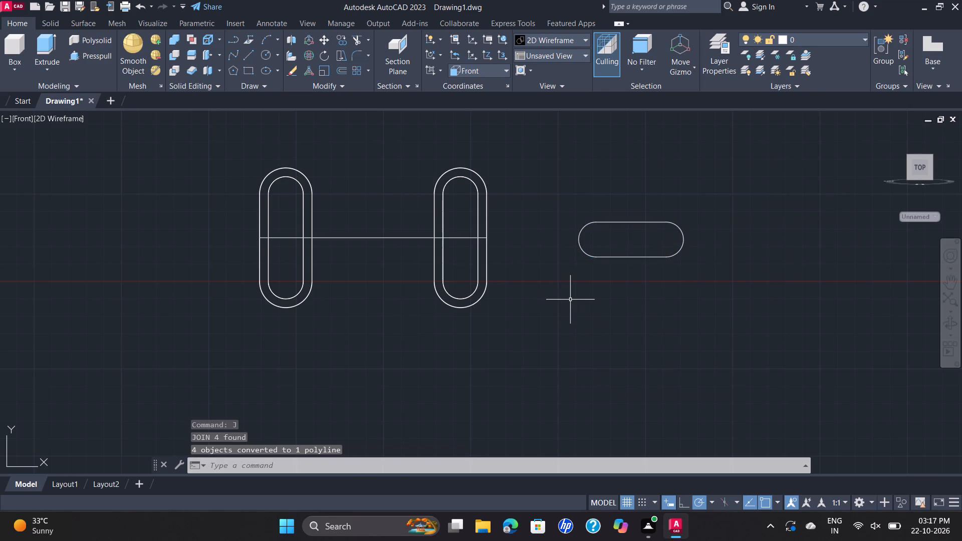
In the SE Isometric view, draw a 10 mm line along the first solid's depth from its front outer upper tangent point, then 10 mm downward.
left_click(20, 121)
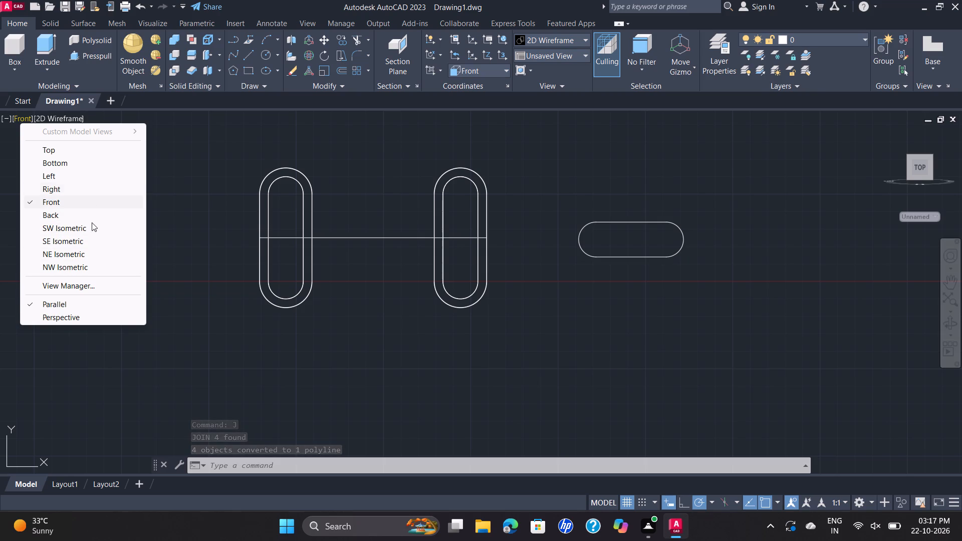
left_click(88, 242)
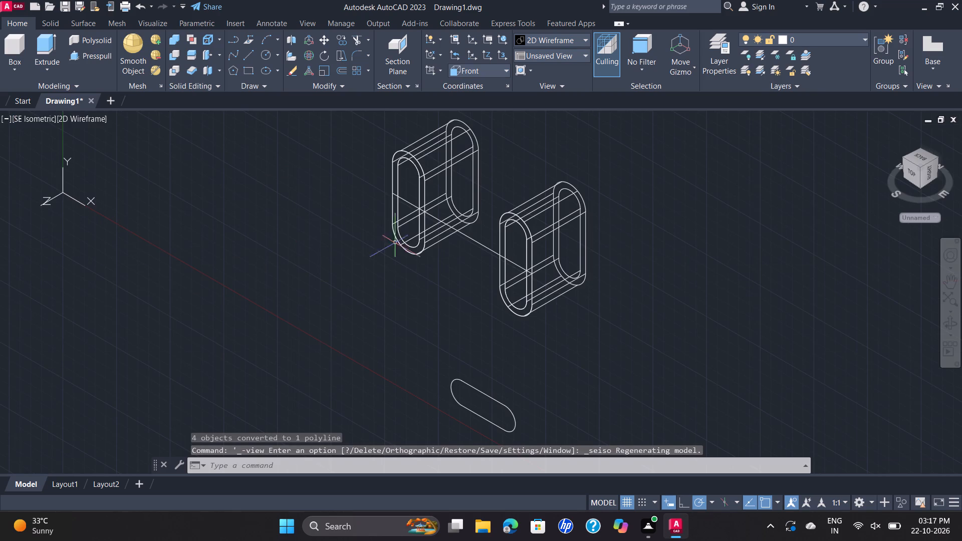
scroll(442, 237, "up", 1)
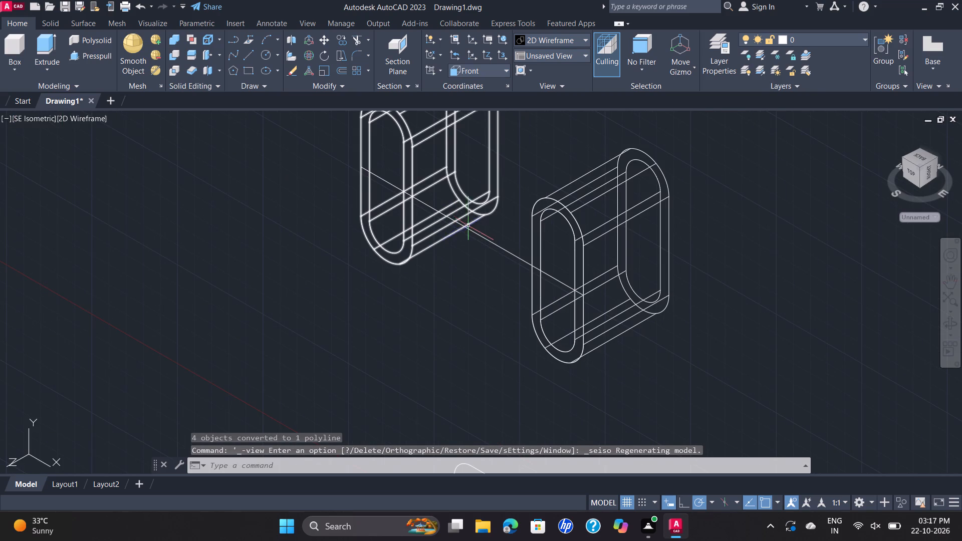
middle_click_drag(515, 222, 419, 301)
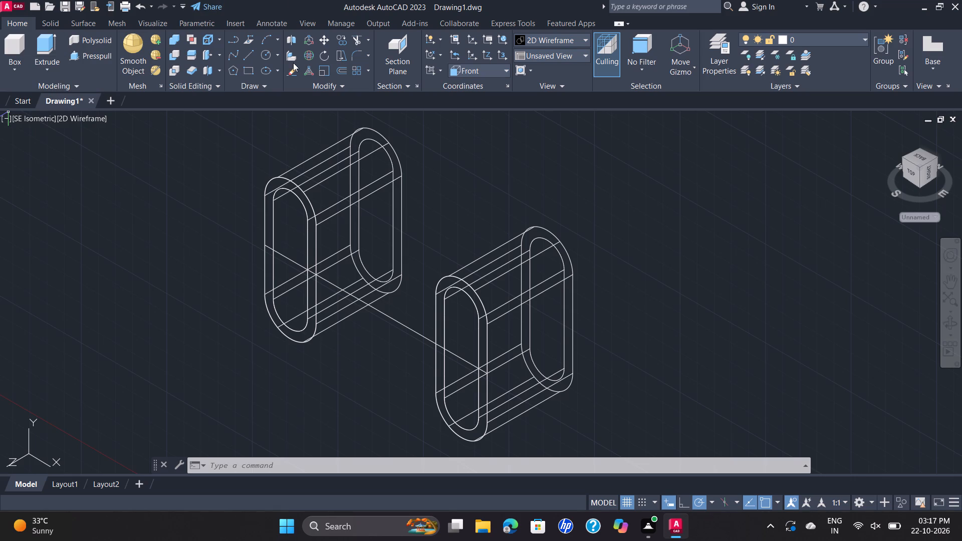
left_click(246, 55)
left_click(317, 224)
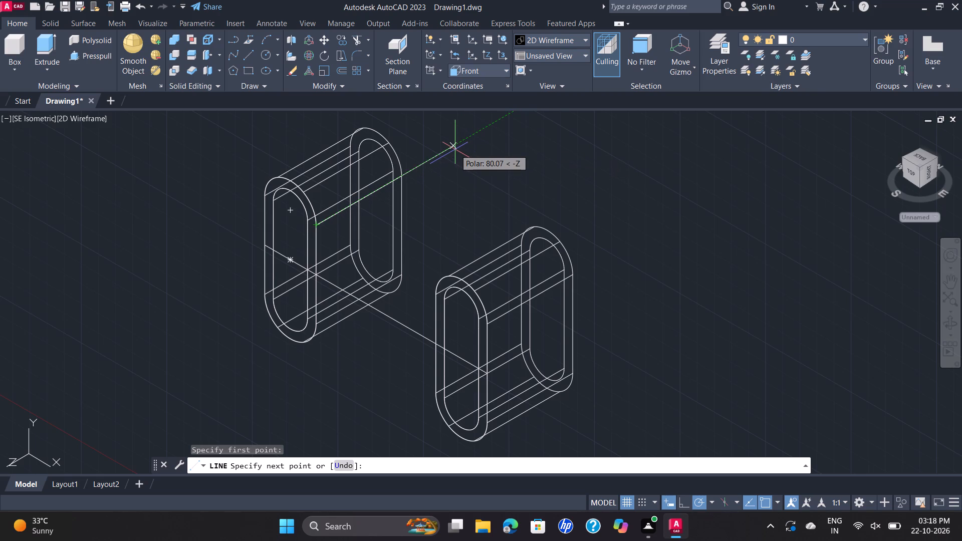
type("10")
key("Return")
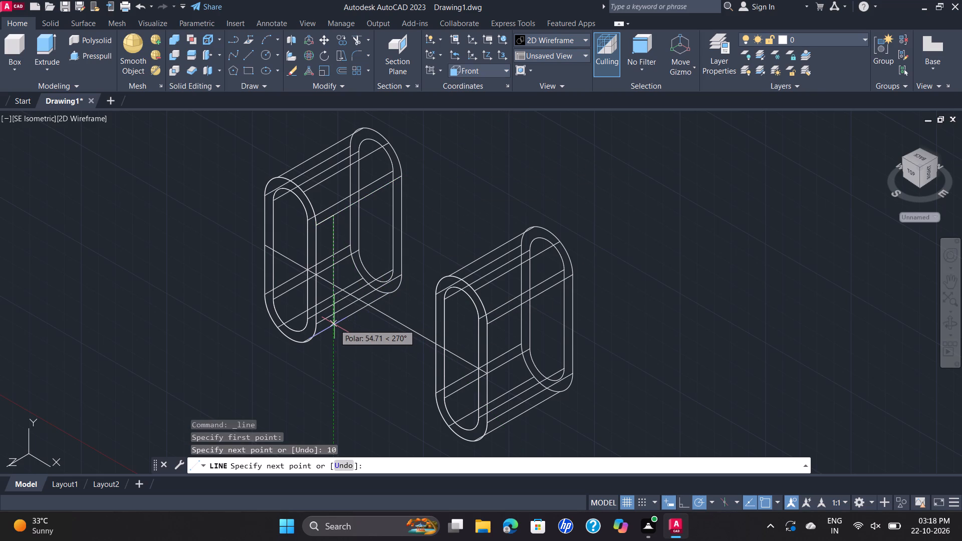
type("10")
key("Return")
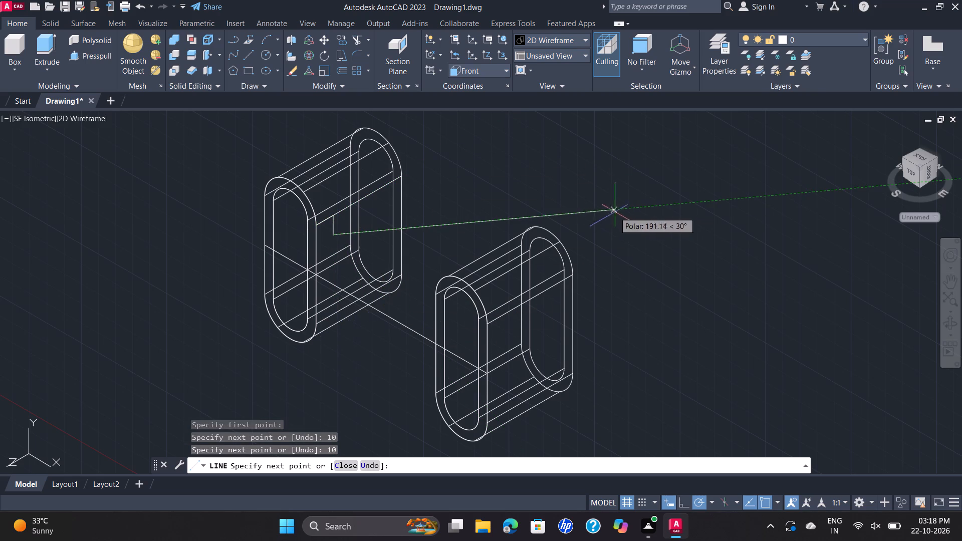
scroll(588, 194, "down", 1)
key("Escape")
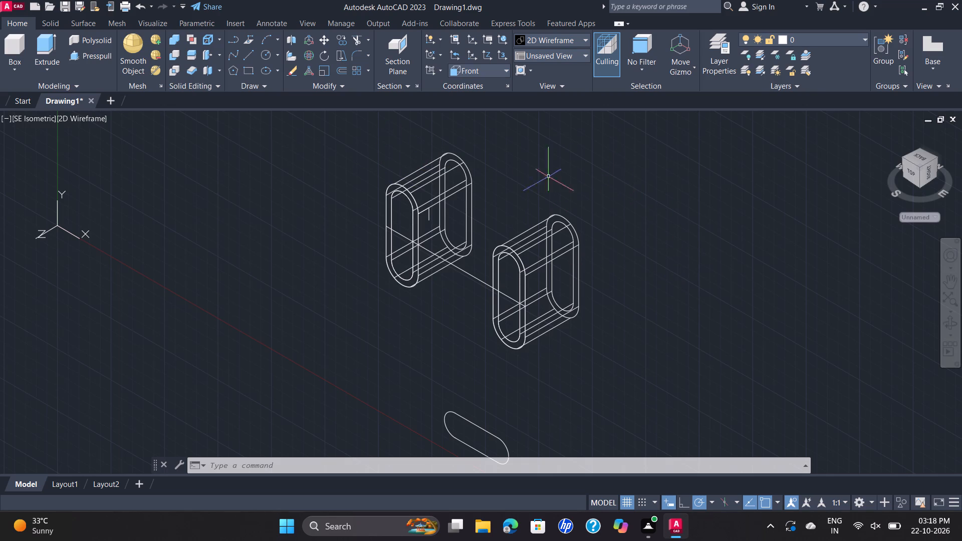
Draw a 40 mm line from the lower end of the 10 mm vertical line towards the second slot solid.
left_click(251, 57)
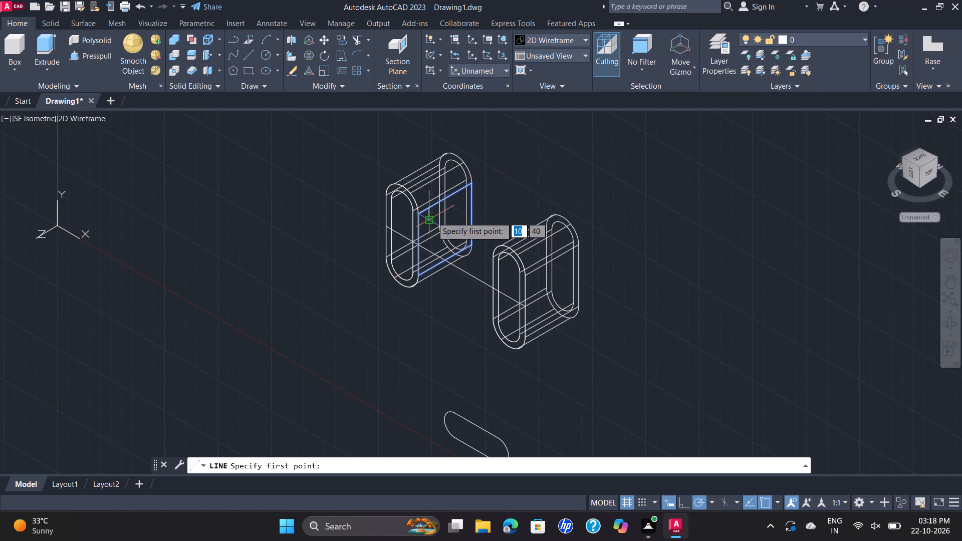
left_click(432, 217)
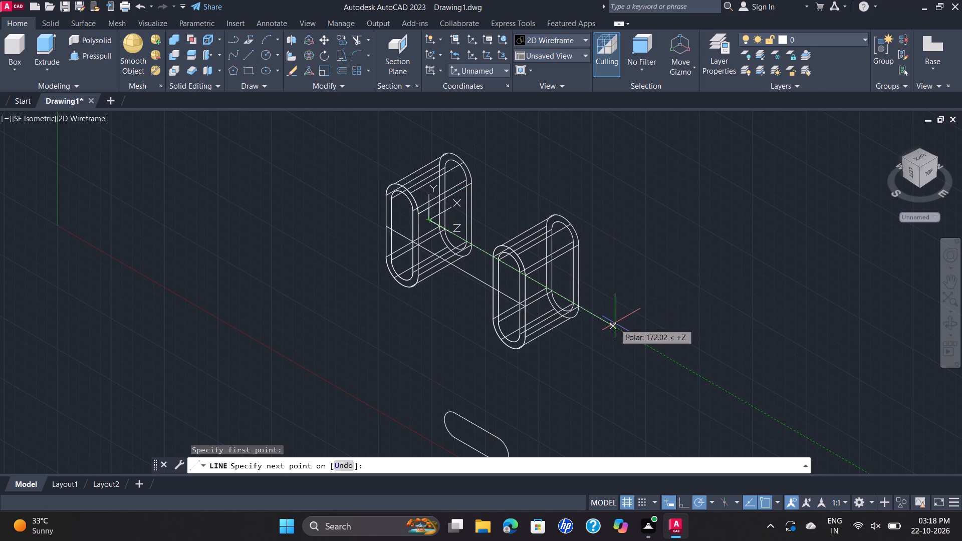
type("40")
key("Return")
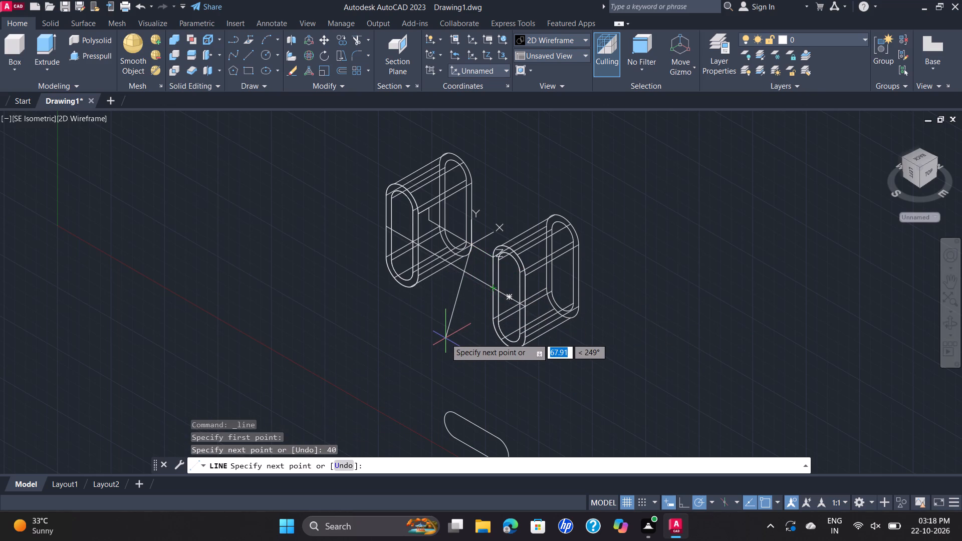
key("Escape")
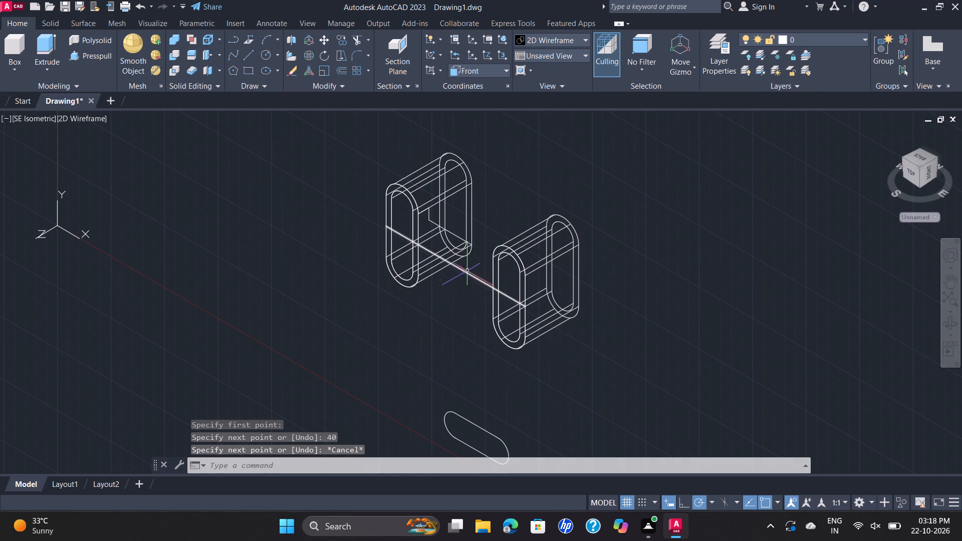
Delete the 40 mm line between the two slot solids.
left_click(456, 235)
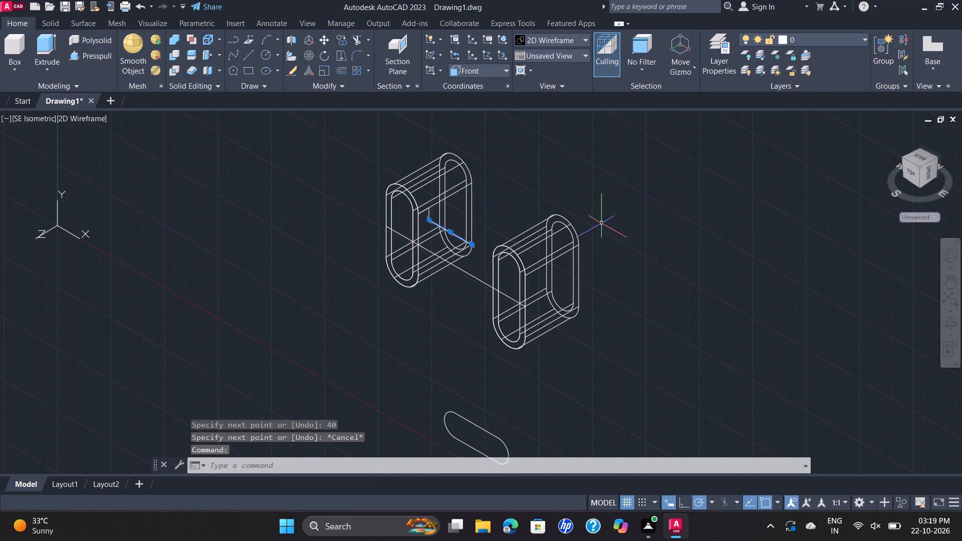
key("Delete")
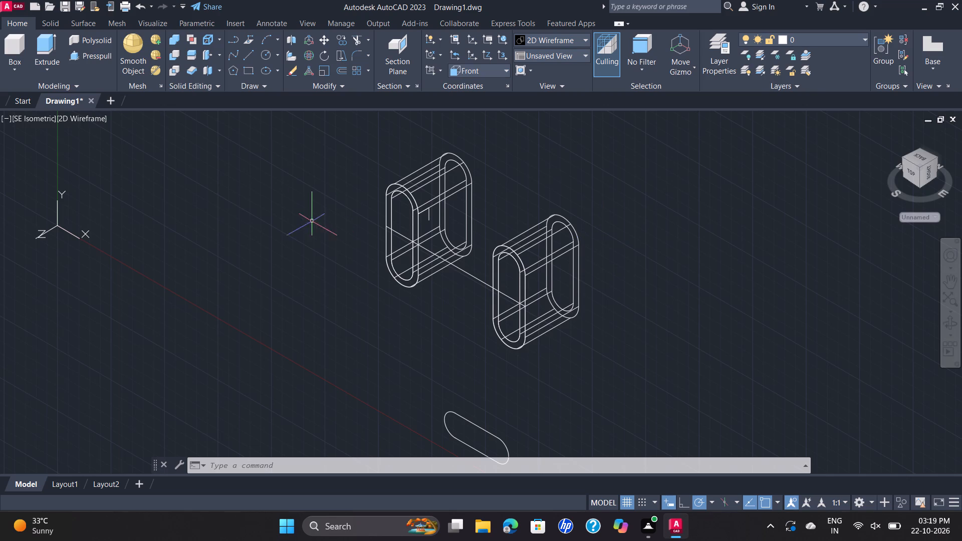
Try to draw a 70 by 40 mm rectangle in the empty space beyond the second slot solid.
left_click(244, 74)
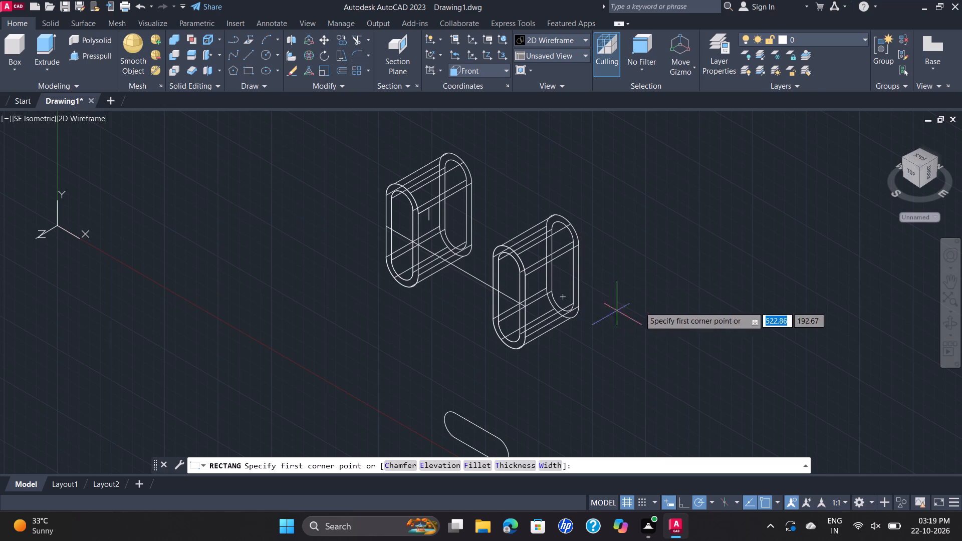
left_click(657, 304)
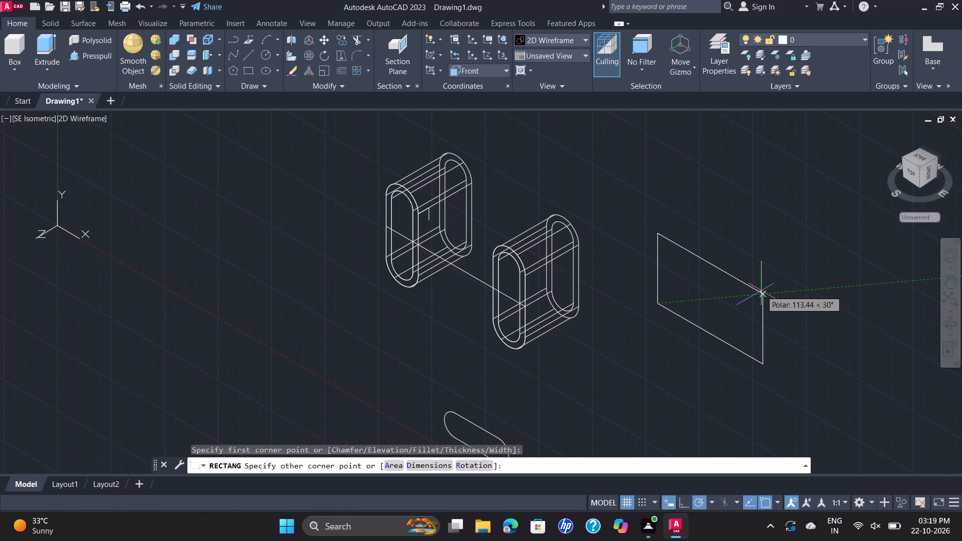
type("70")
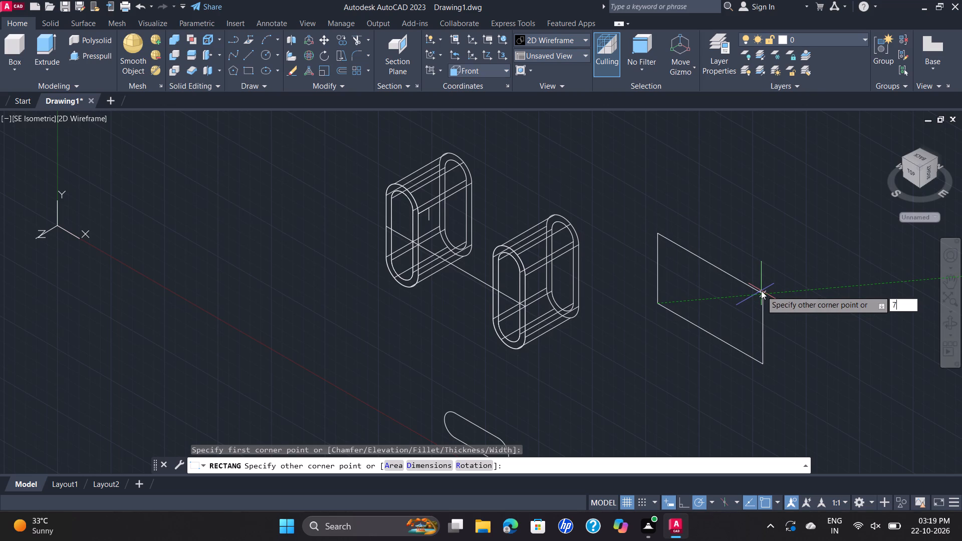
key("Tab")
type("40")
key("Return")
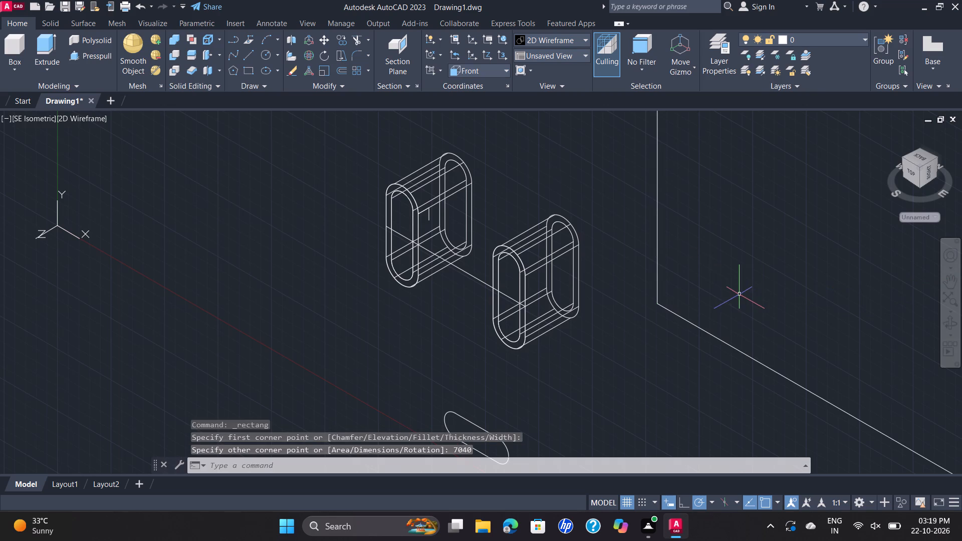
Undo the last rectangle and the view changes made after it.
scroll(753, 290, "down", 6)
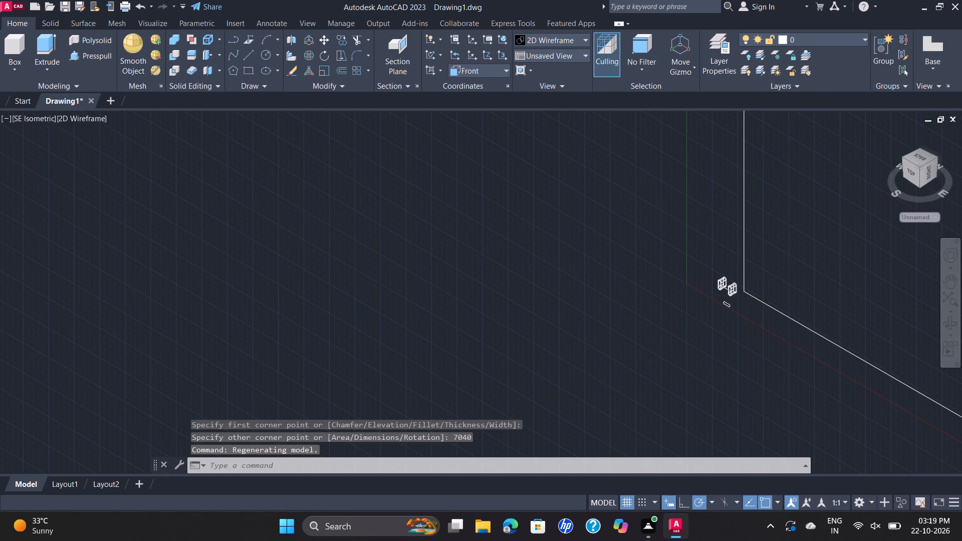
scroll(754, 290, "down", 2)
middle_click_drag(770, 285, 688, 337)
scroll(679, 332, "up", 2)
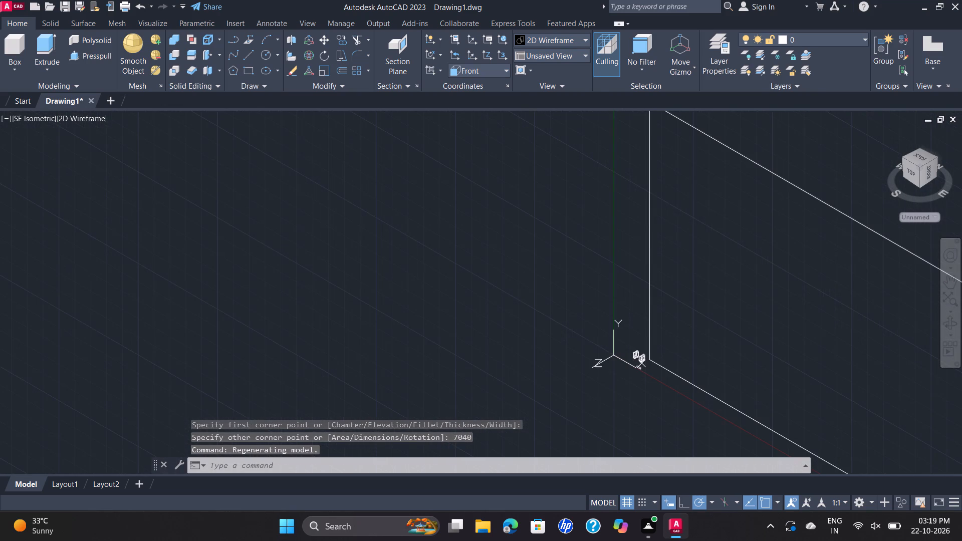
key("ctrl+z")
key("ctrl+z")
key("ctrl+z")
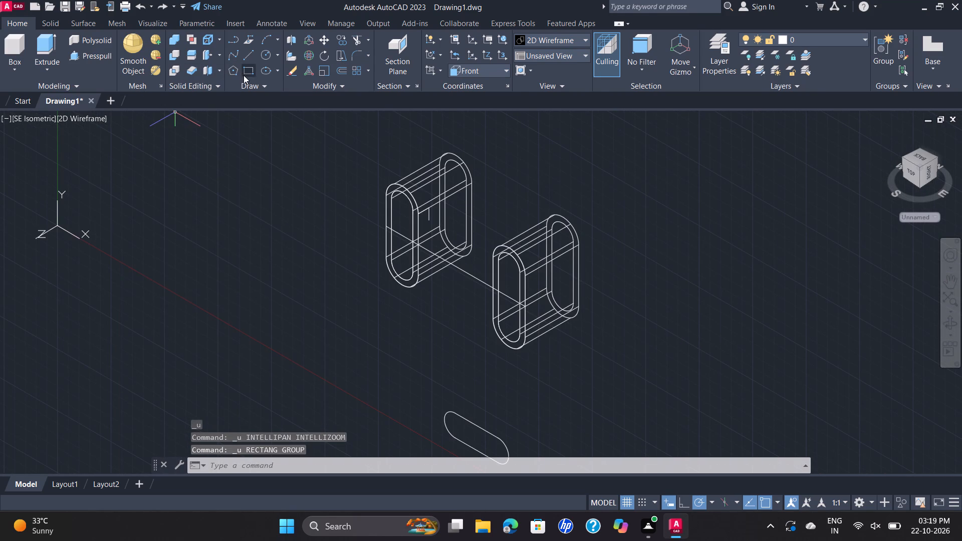
Draw a 70 by 40 mm rectangle in the empty space beyond the second slot solid.
left_click(244, 75)
left_click(669, 311)
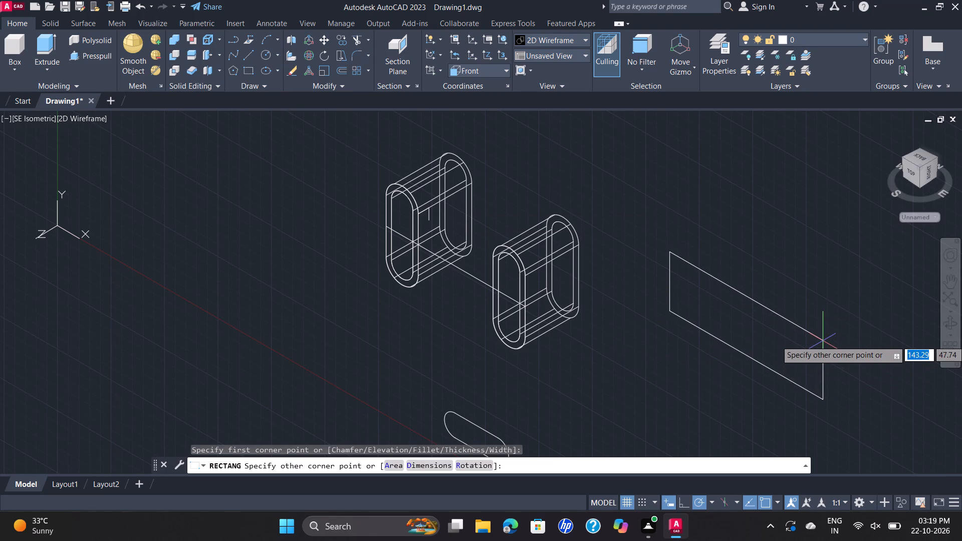
type("70")
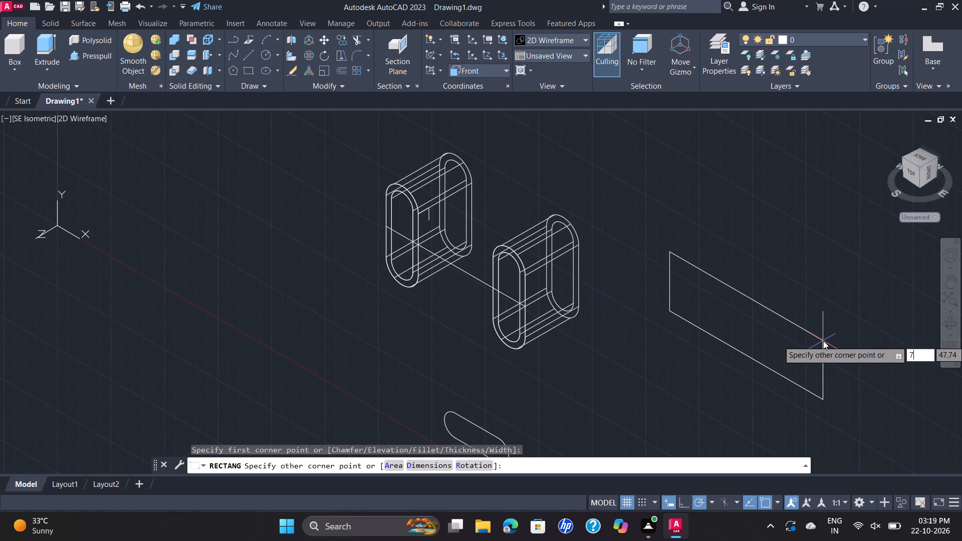
key("Tab")
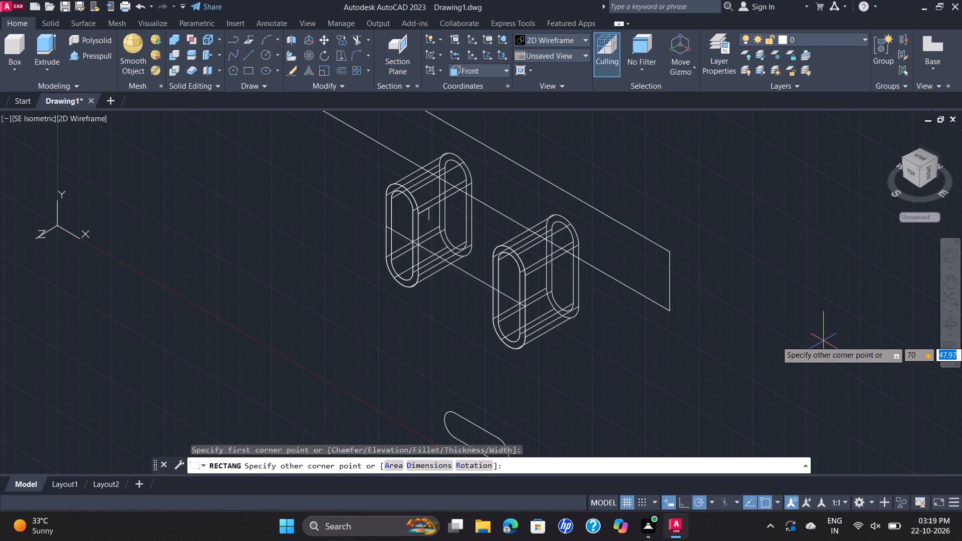
type("40")
key("Return")
In the Front view, move the rectangle by its centre to the midpoint of the line joining the two slot solids.
scroll(729, 289, "up", 1)
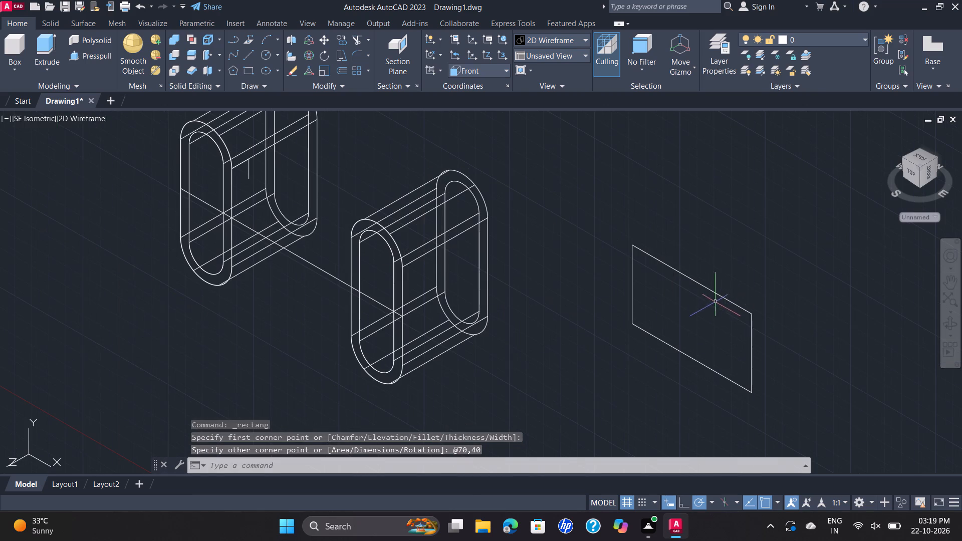
scroll(757, 275, "down", 1)
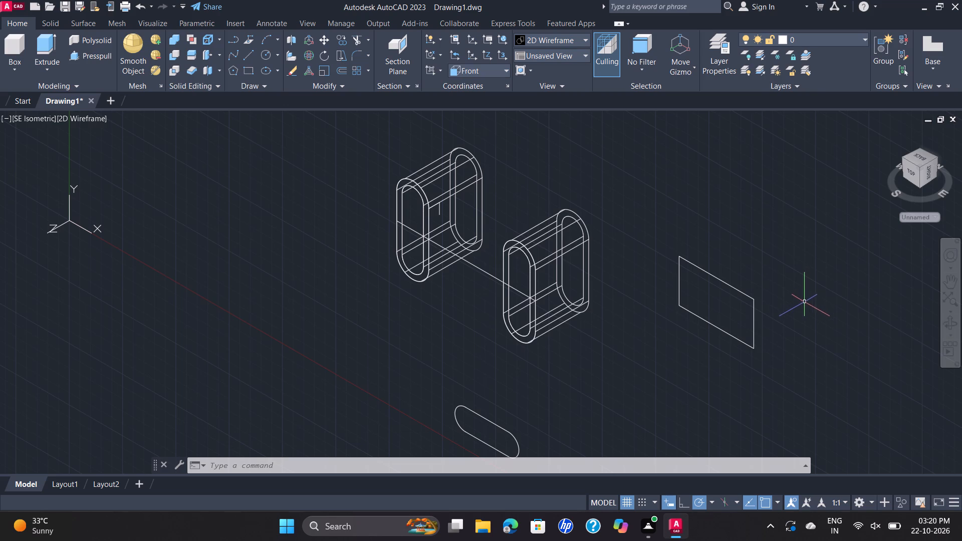
scroll(758, 334, "up", 3)
scroll(758, 334, "down", 3)
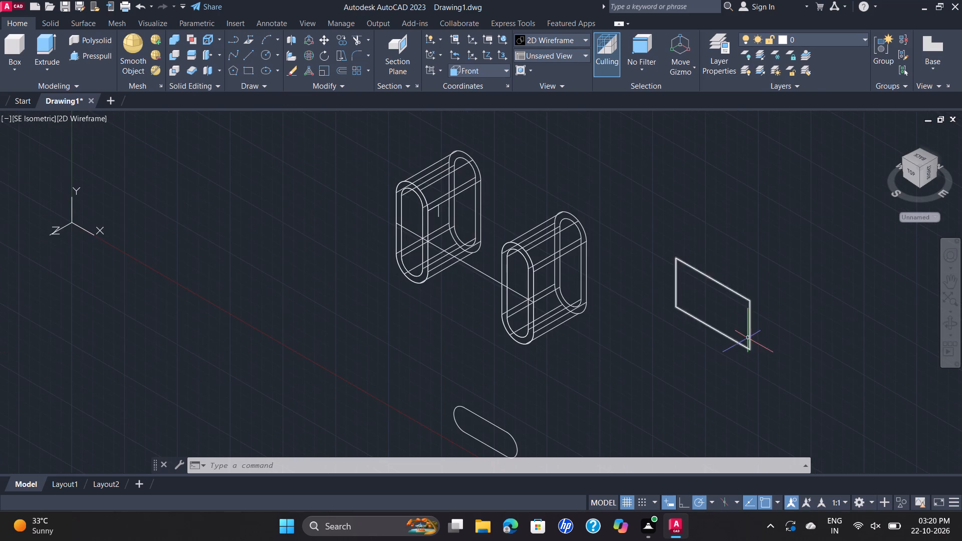
left_click(46, 122)
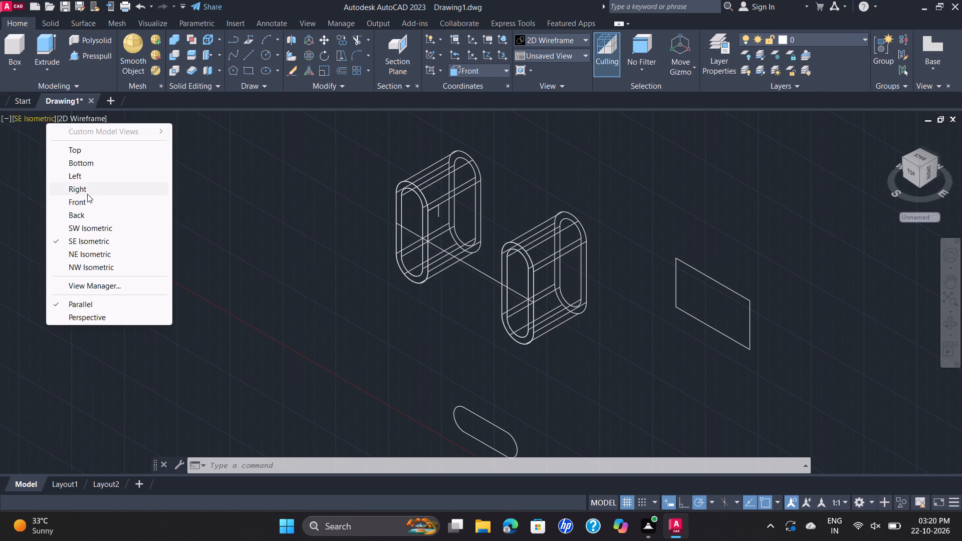
left_click(91, 204)
scroll(522, 251, "down", 1)
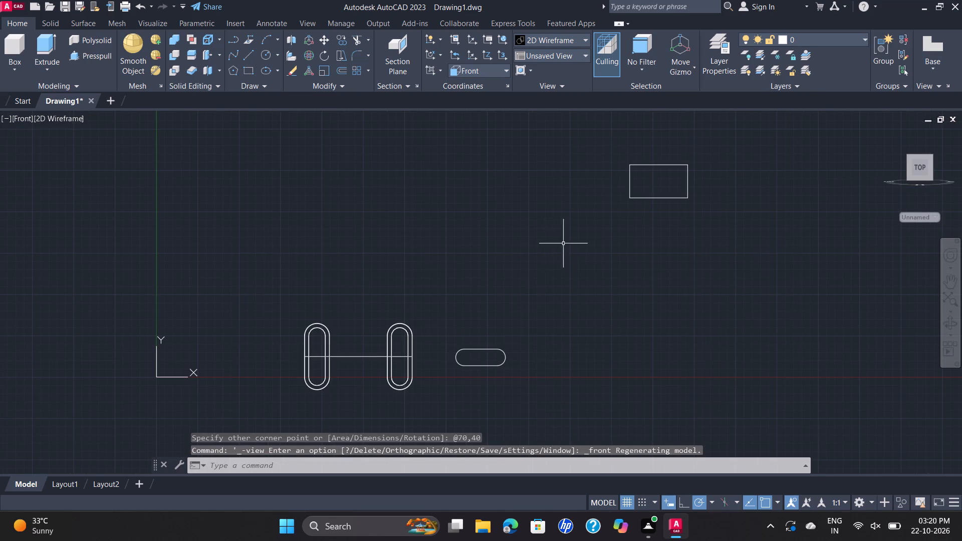
left_click(630, 187)
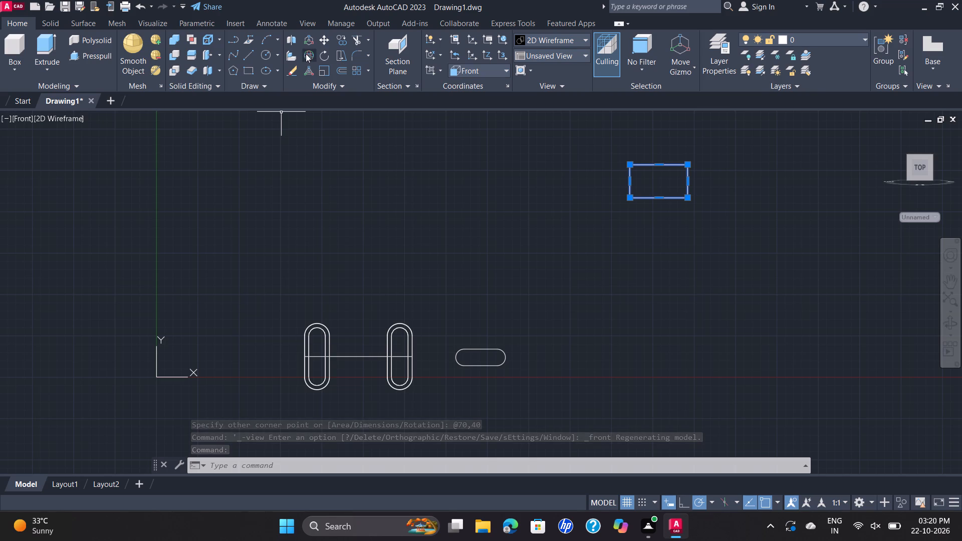
left_click(325, 41)
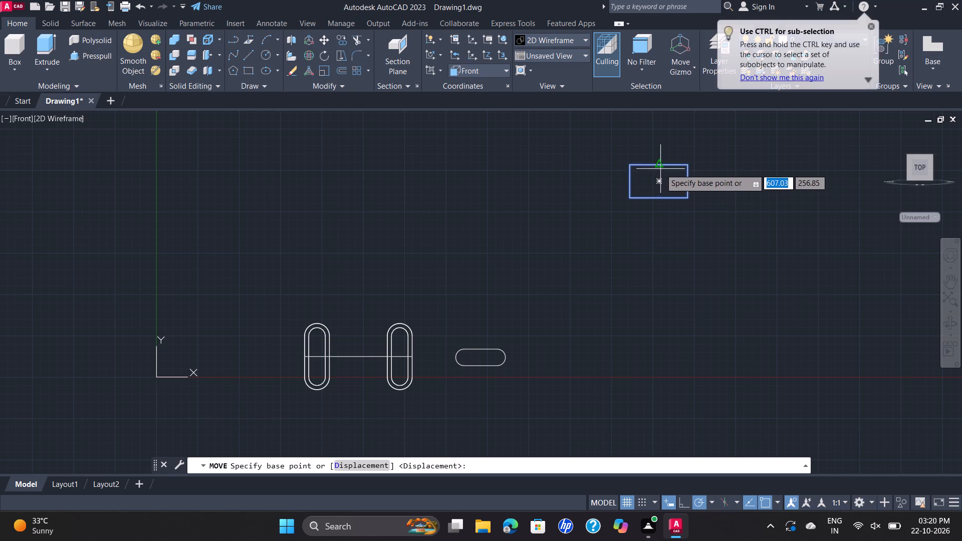
left_click(662, 182)
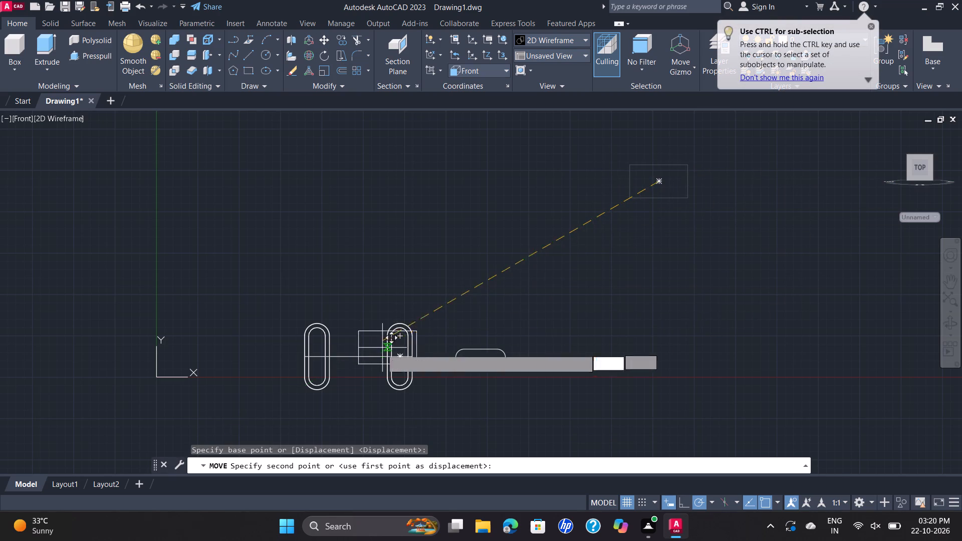
left_click(360, 359)
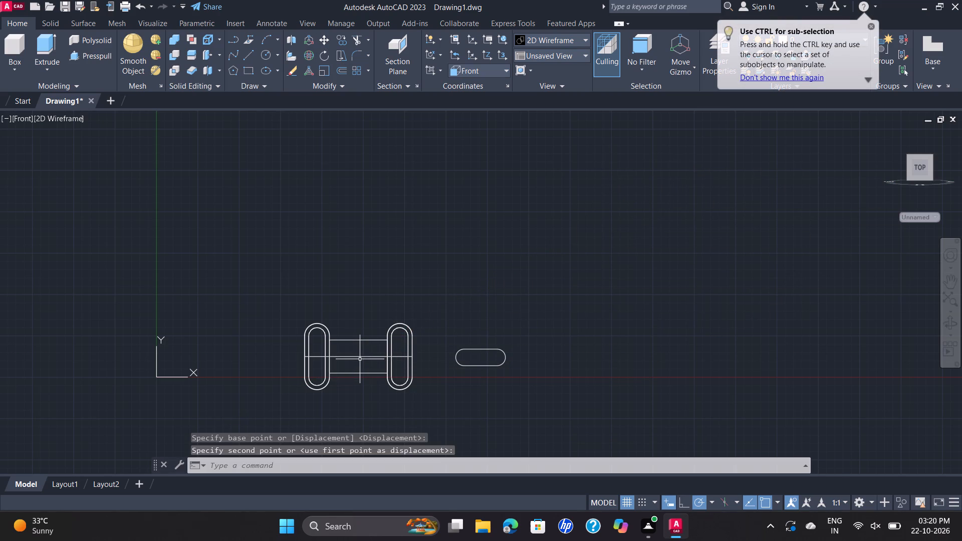
Move the horizontal slot profile by its centre to the midpoint of the joining line, inside the rectangle.
left_click(493, 350)
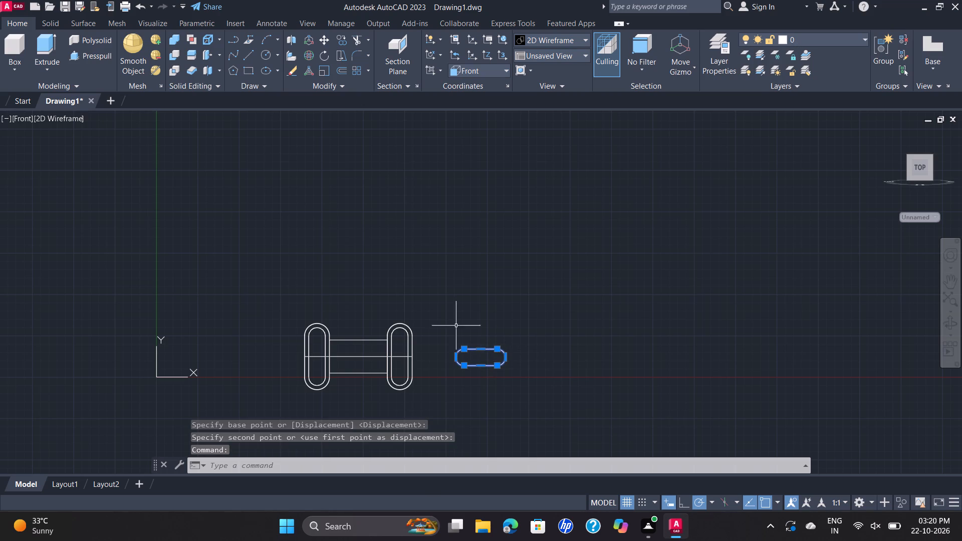
left_click(327, 44)
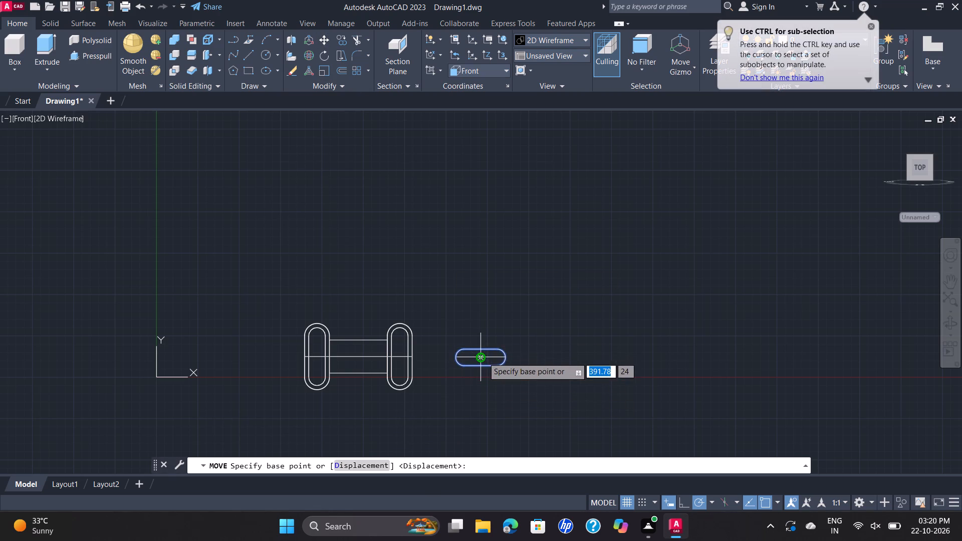
left_click(483, 357)
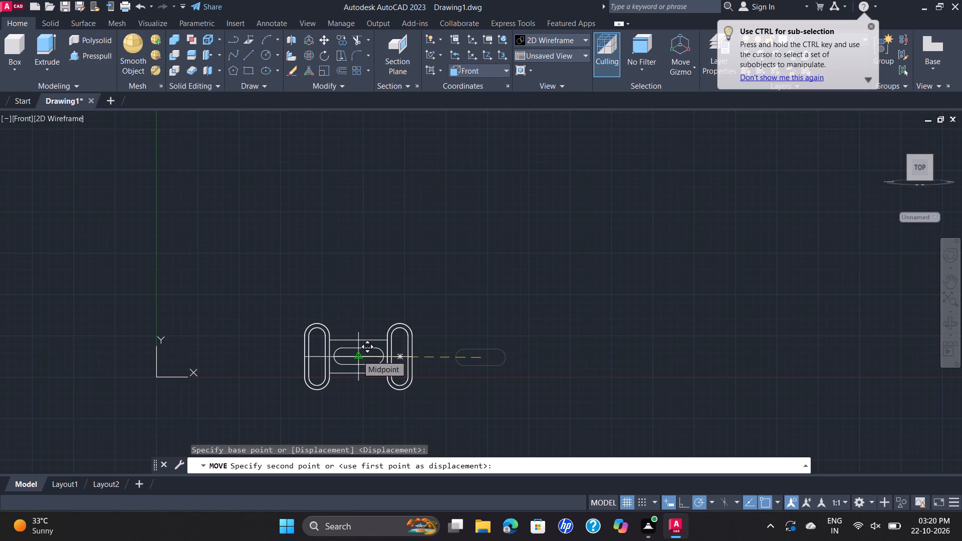
left_click(357, 355)
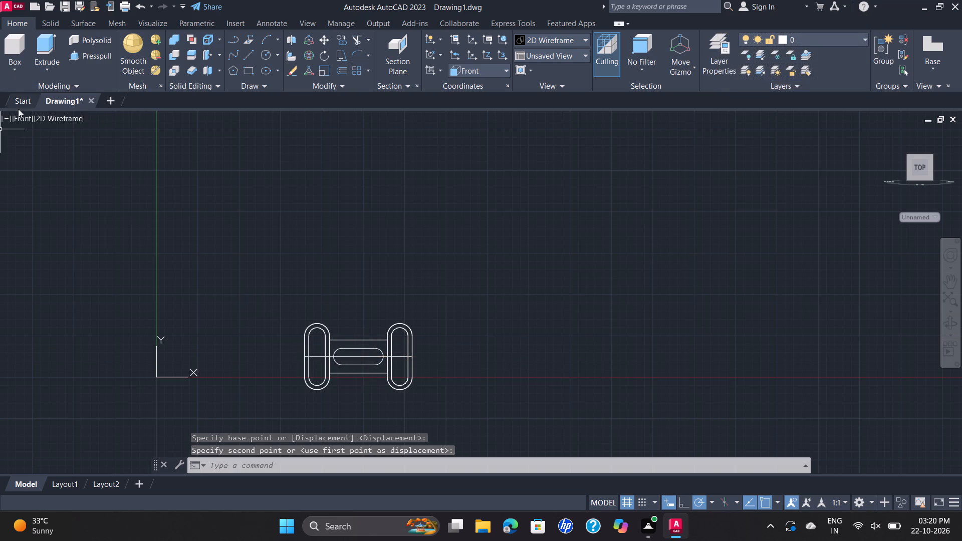
In the SE Isometric view, move the rectangle and horizontal slot profile together 10 mm along negative Z.
left_click(28, 119)
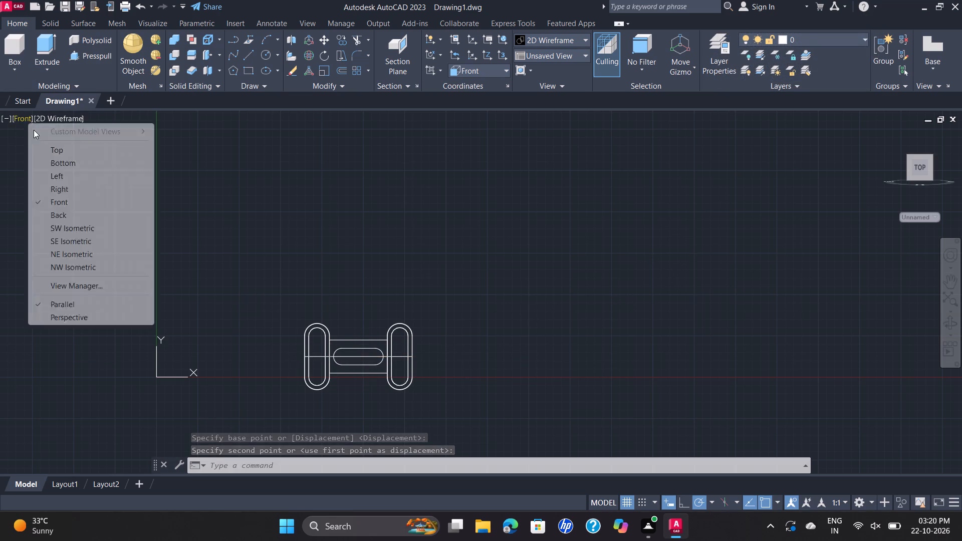
left_click(80, 239)
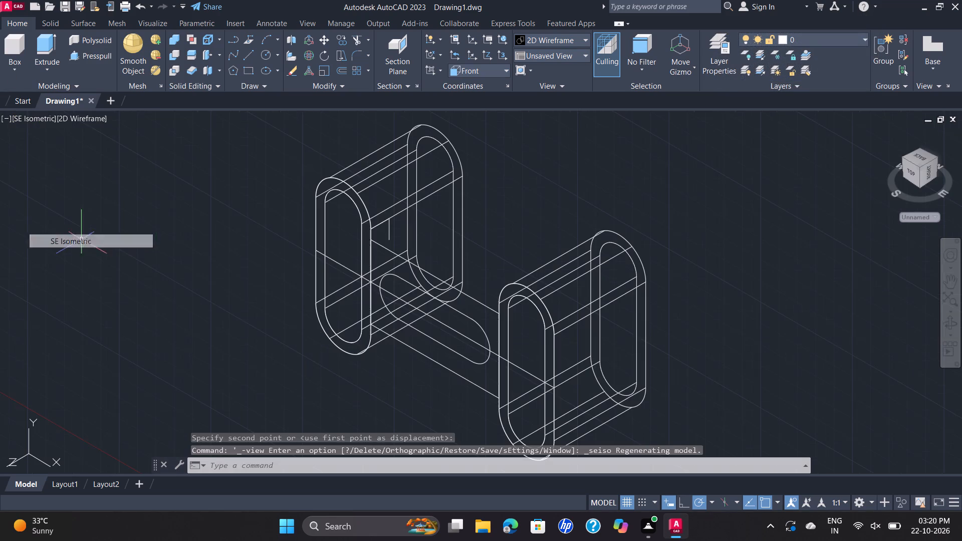
left_click(454, 287)
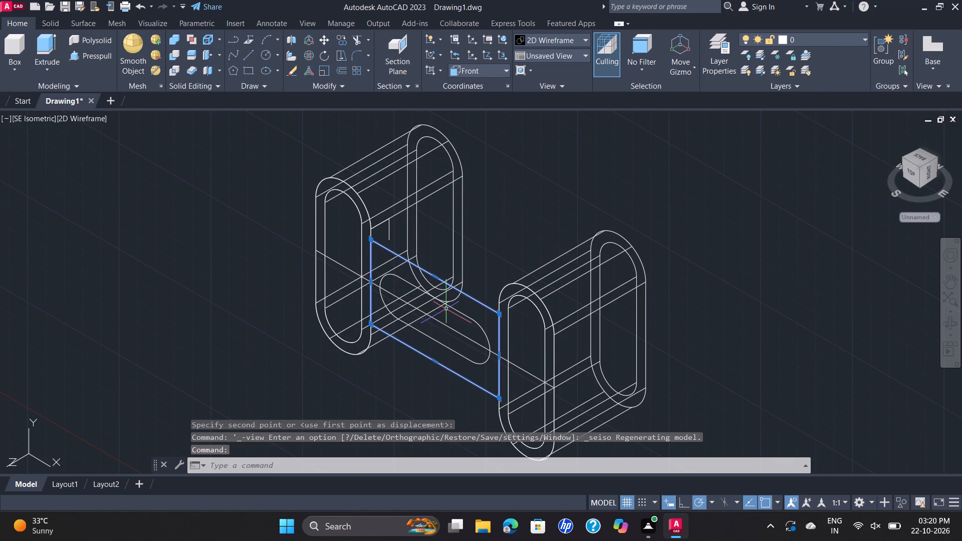
left_click(444, 305)
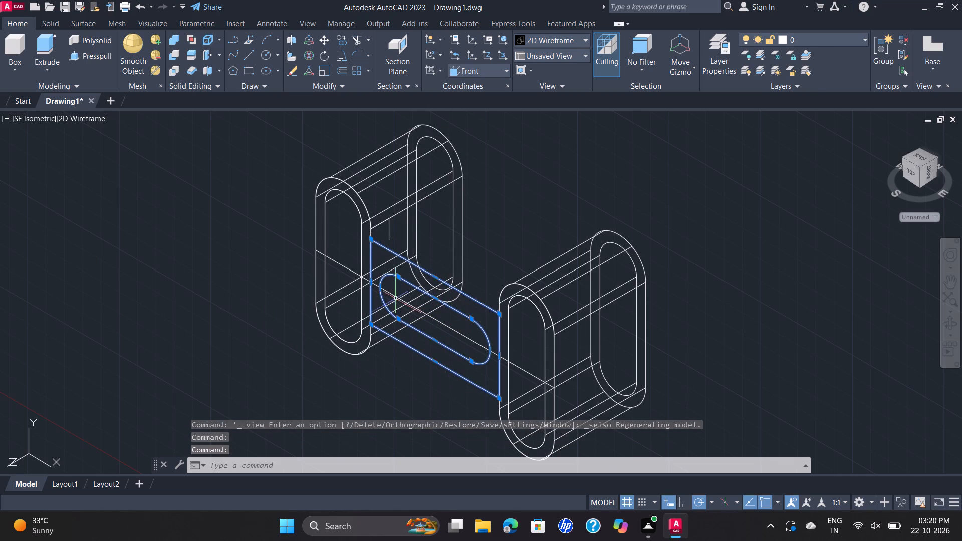
left_click(322, 44)
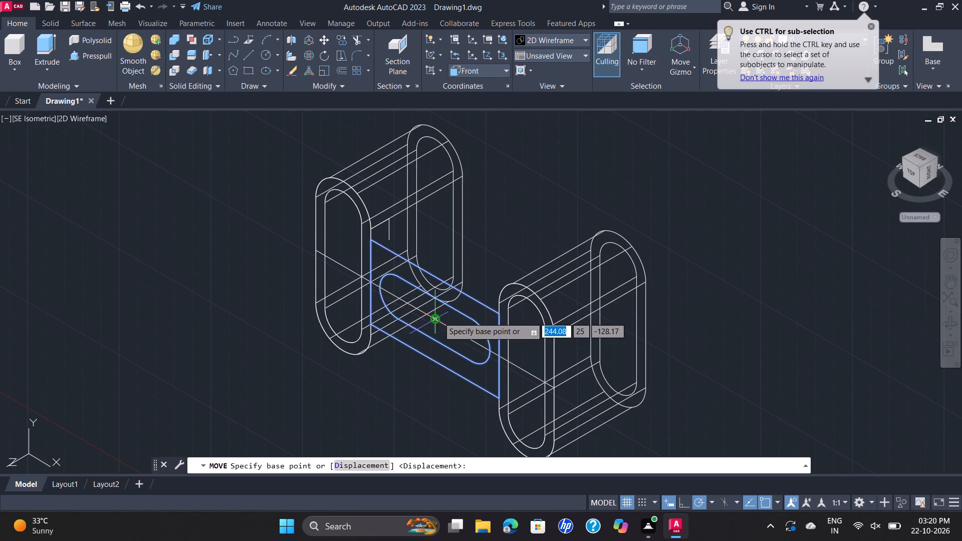
left_click(438, 317)
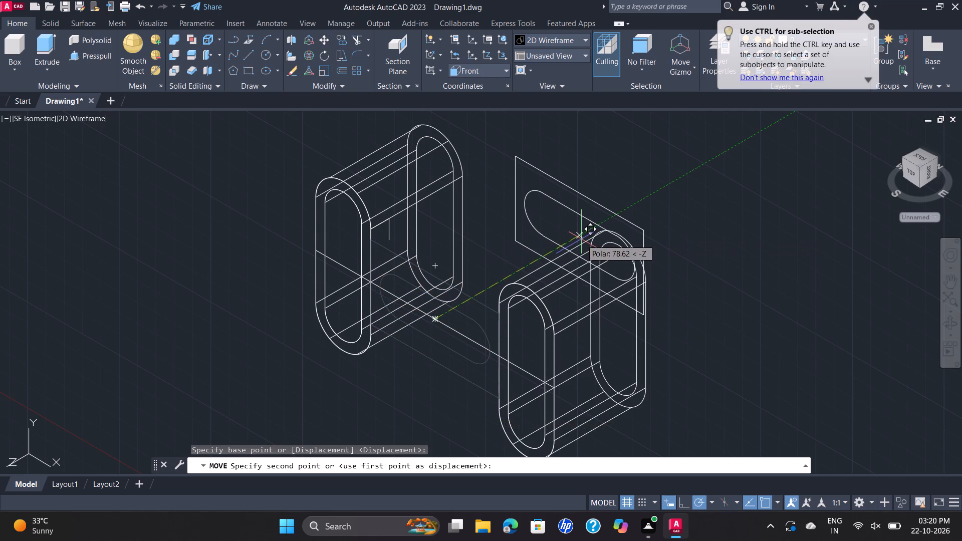
type("10")
key("Return")
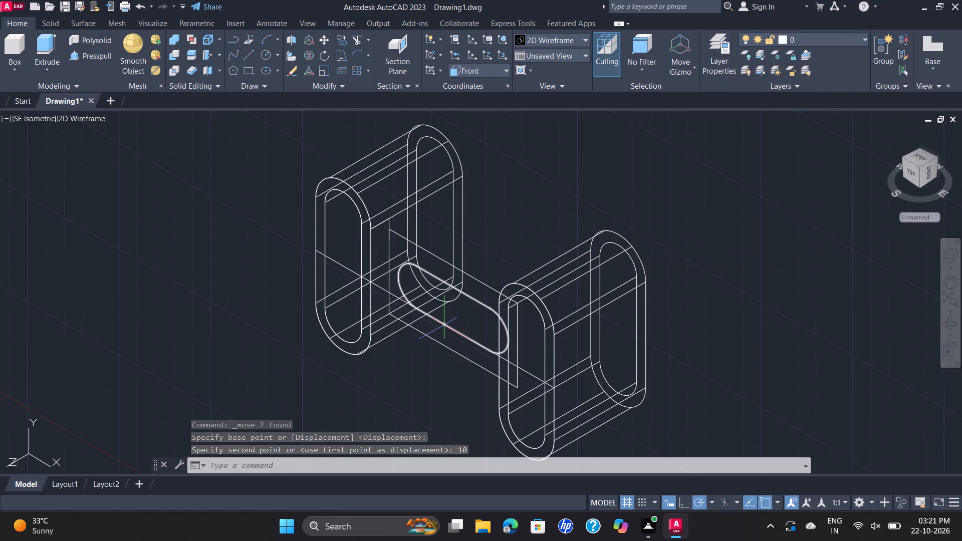
Delete the long line joining the two slot solids and the short 10 mm vertical line.
left_click(386, 290)
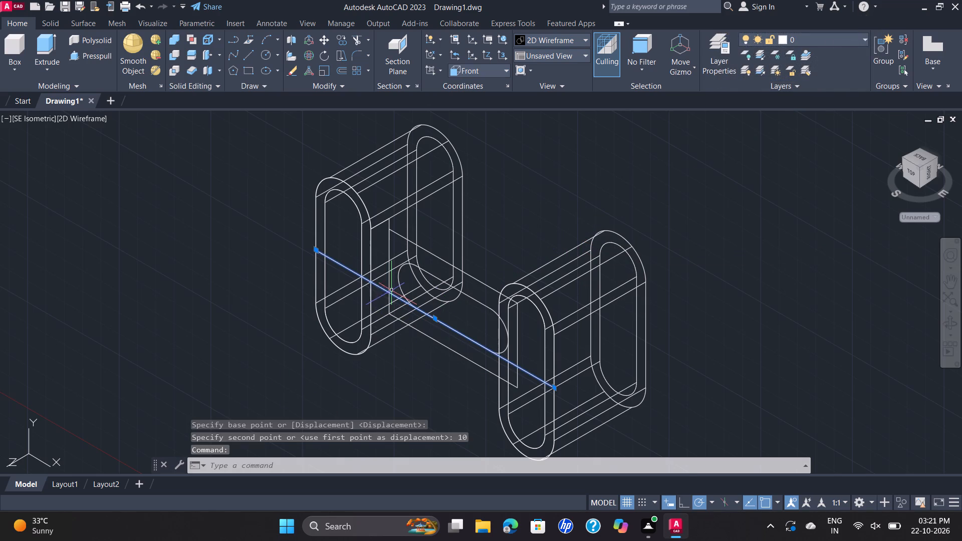
key("Delete")
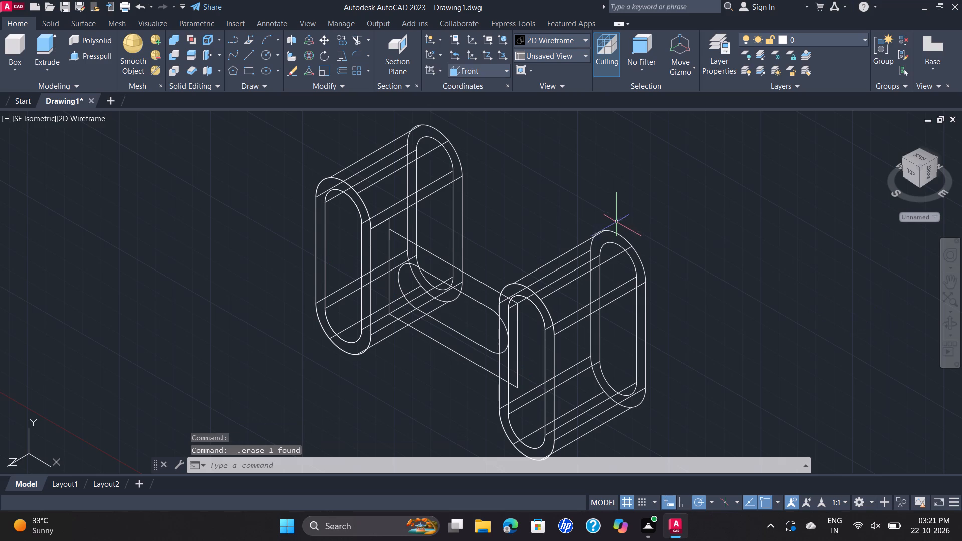
left_click(388, 224)
key("Delete")
Set the visual style to Shades of Gray.
left_click(87, 121)
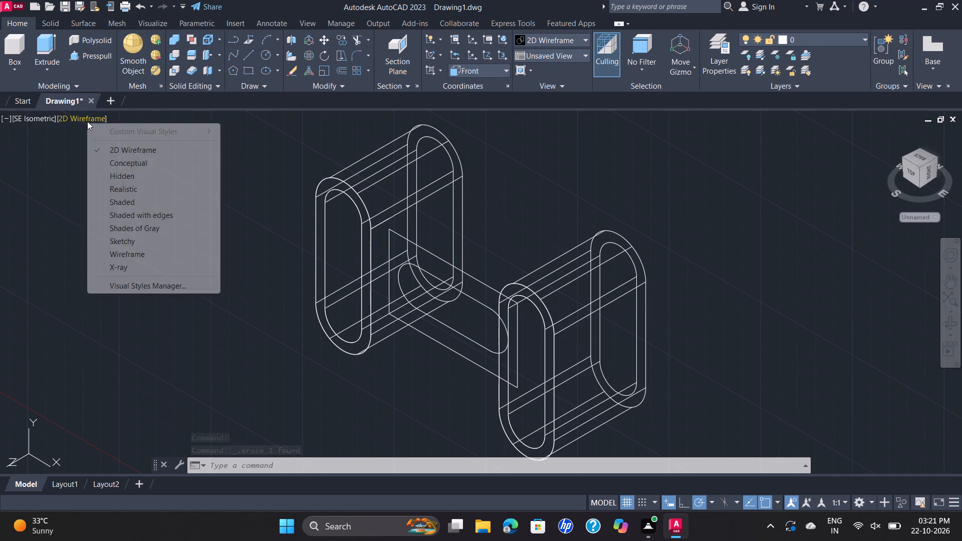
left_click(146, 226)
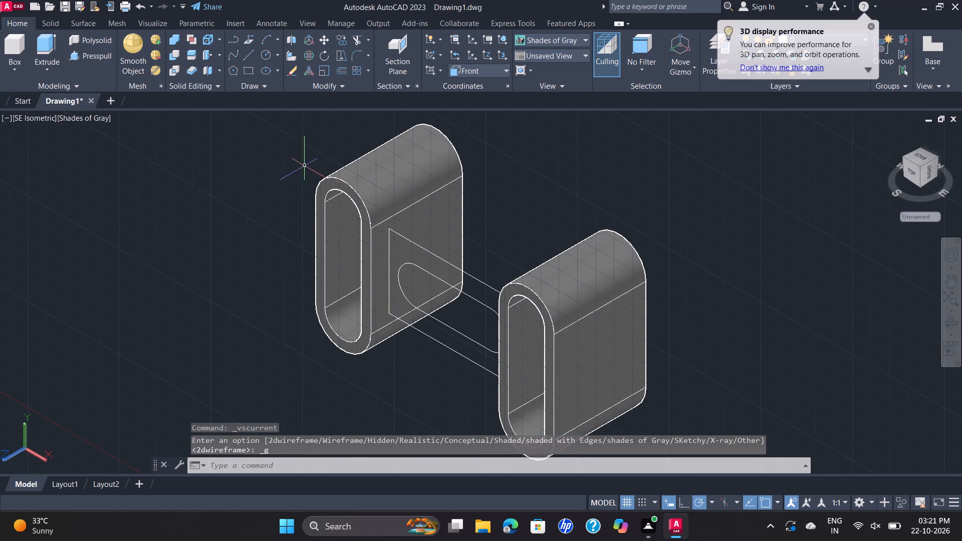
Presspull the 70 by 40 mm rectangle by -30 mm to form a block between the two slot solids.
left_click(106, 56)
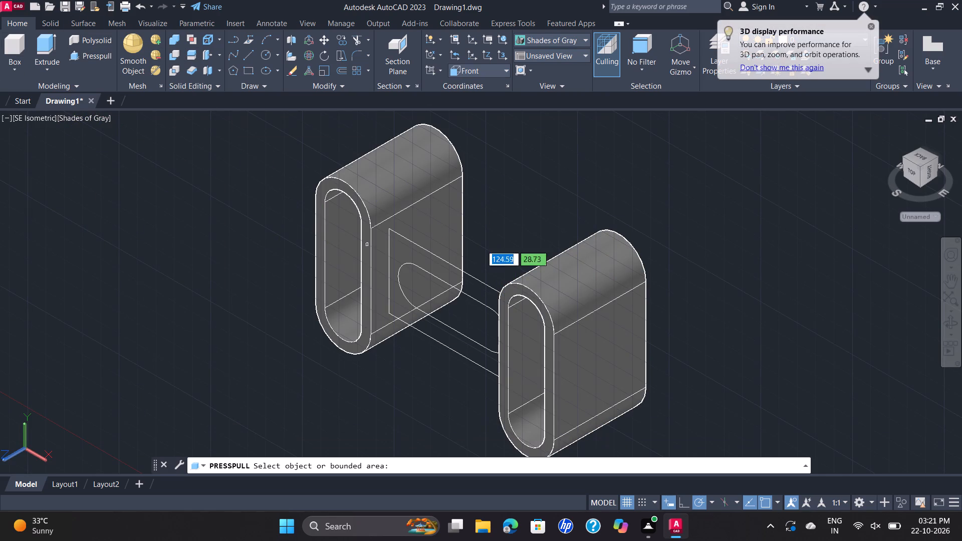
left_click(436, 340)
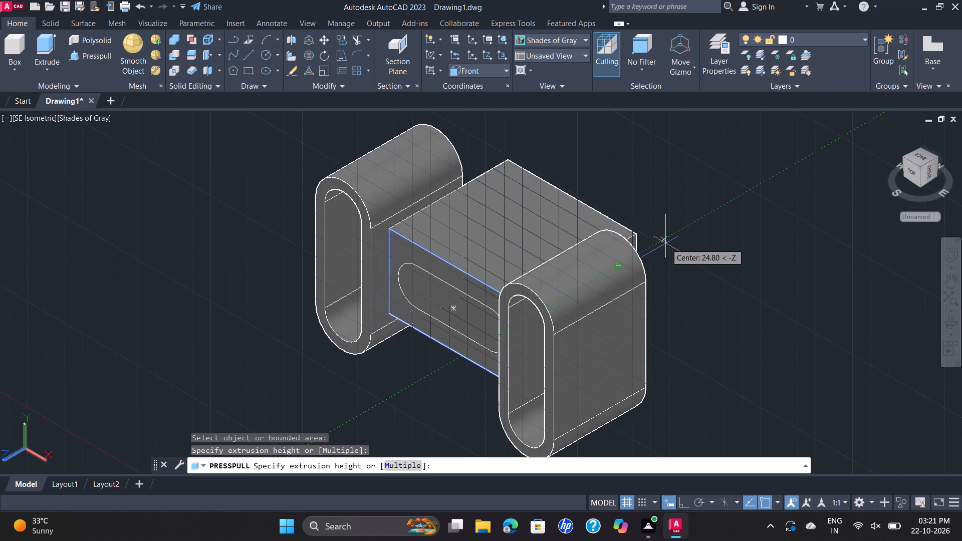
type("-30")
key("Return")
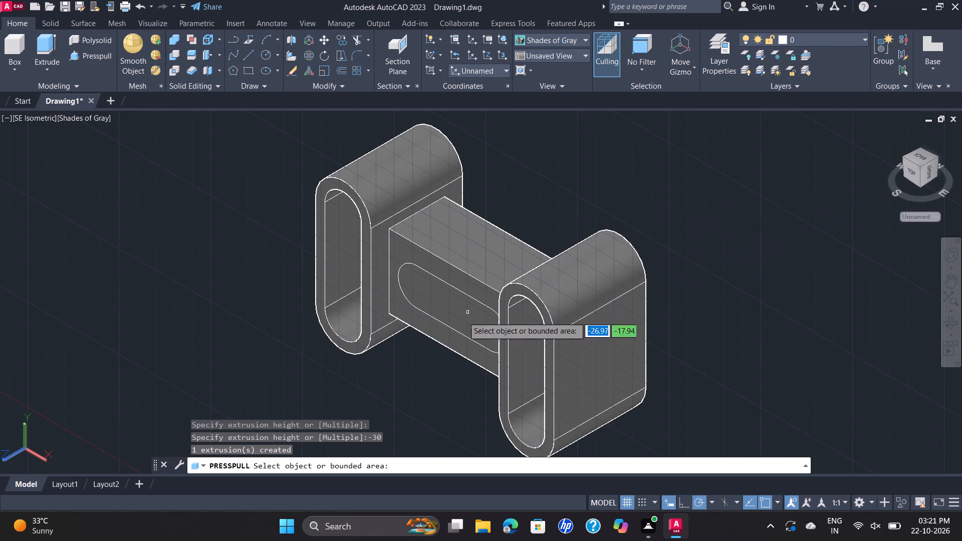
Presspull the horizontal slot area back through the connecting block to cut a through slot.
left_click(457, 309)
left_click(666, 224)
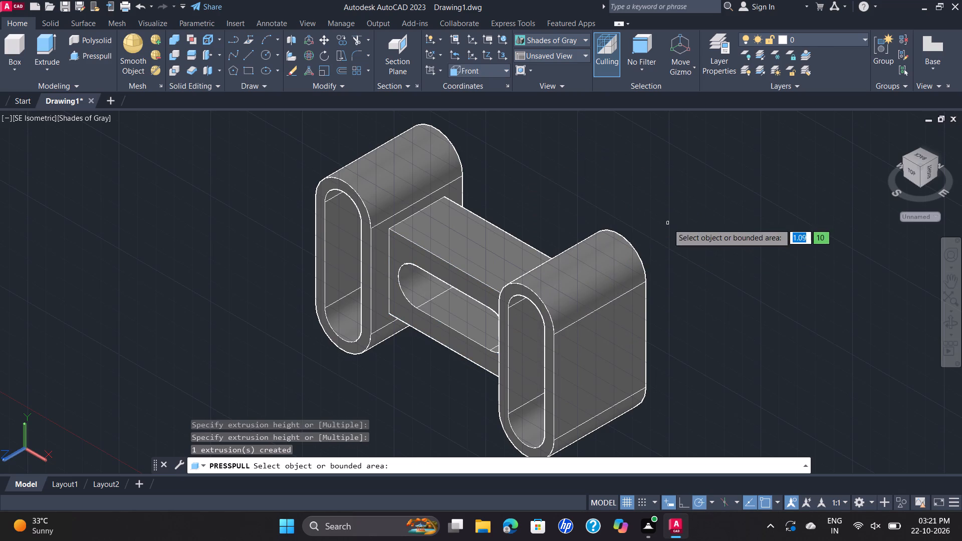
middle_click_drag(696, 228, 692, 244, "shift")
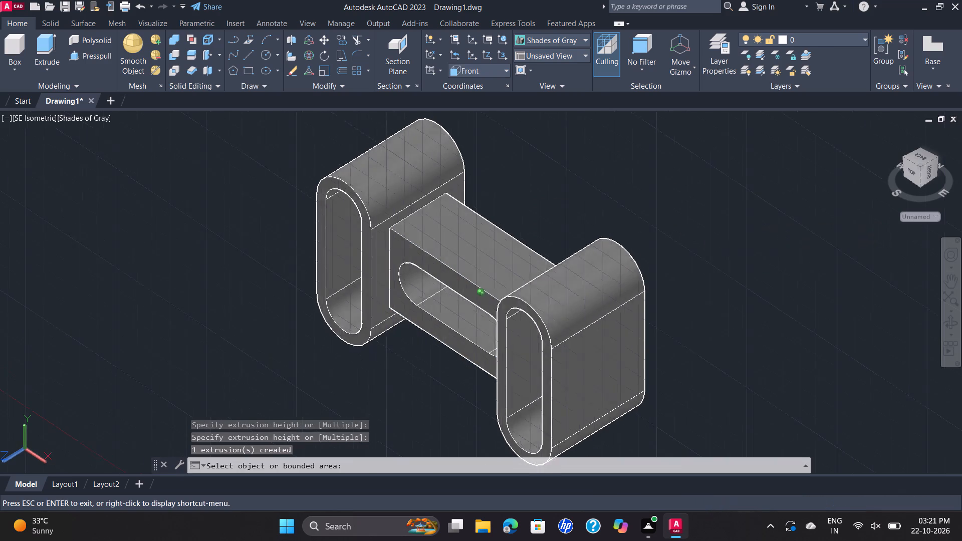
Finish the Presspull command and check the joined part from the Front view.
middle_click_drag(692, 244, 706, 185, "shift")
scroll(575, 257, "down", 1, "shift")
key("Escape")
key("Escape")
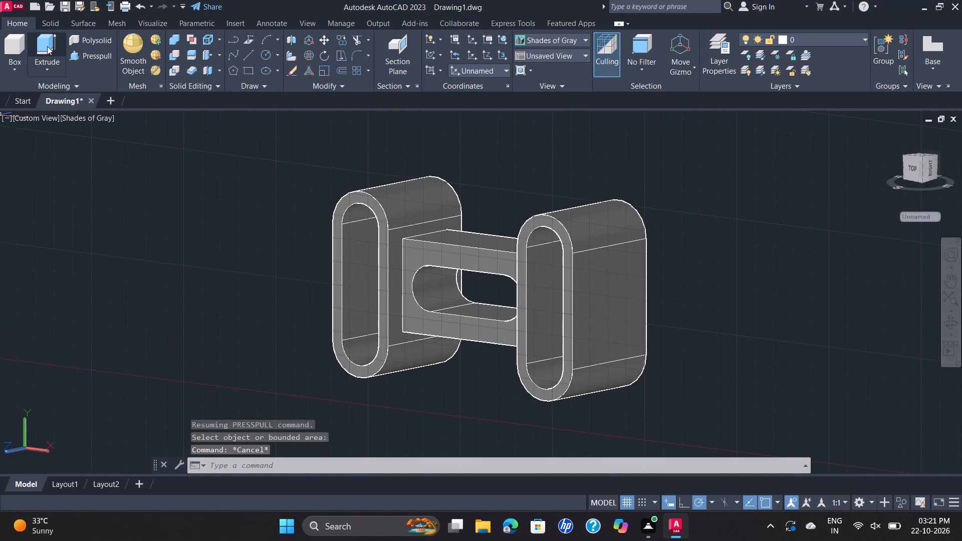
left_click(47, 113)
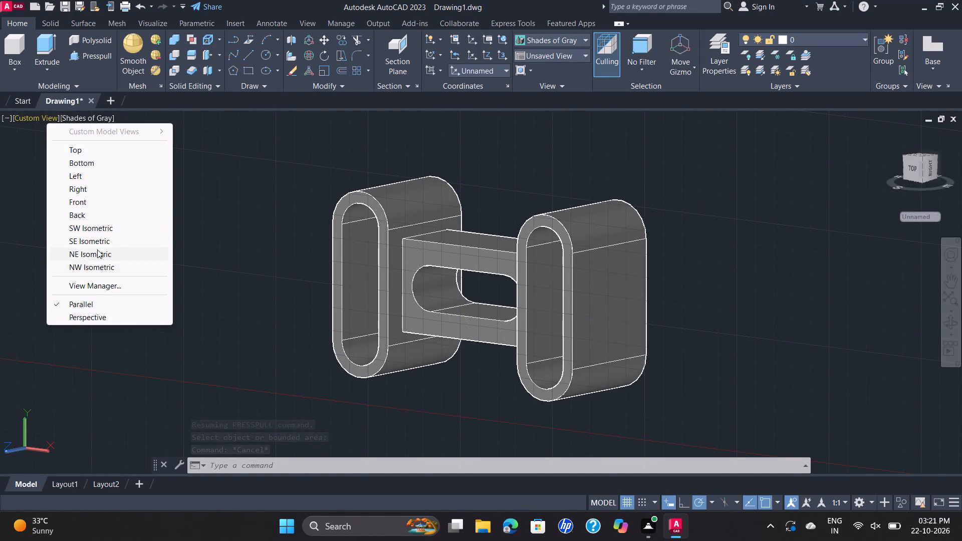
left_click(102, 198)
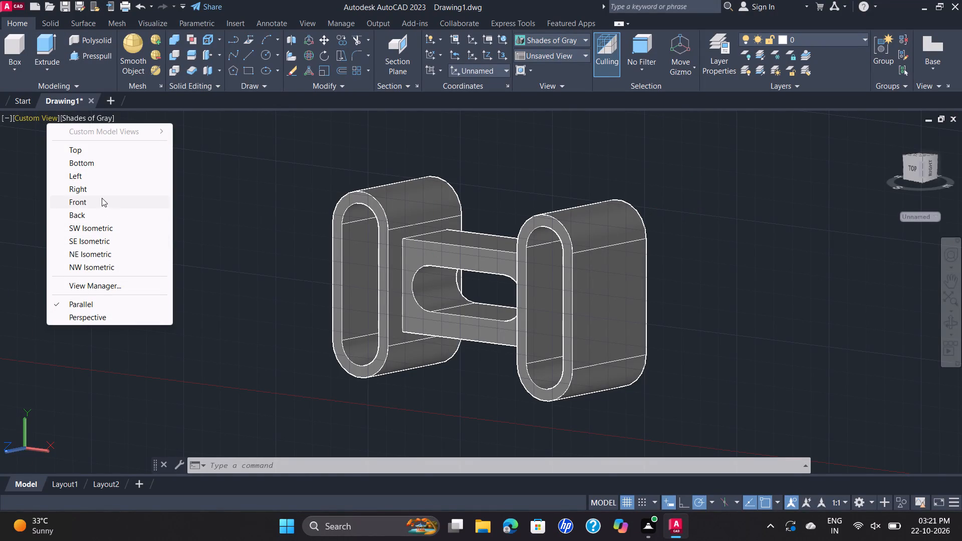
scroll(191, 220, "down", 2)
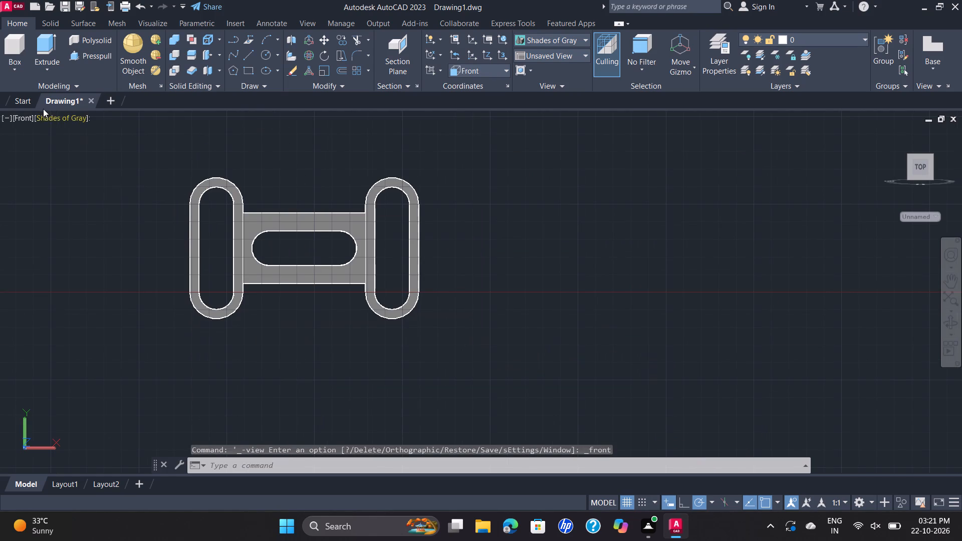
Show the model in the Right view with the 2D Wireframe visual style.
left_click(45, 122)
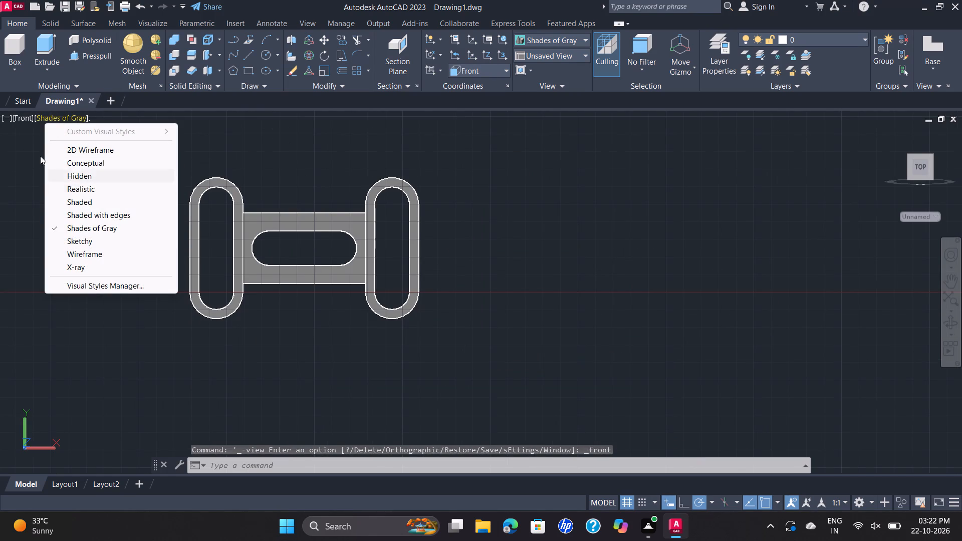
left_click(27, 121)
left_click(25, 121)
left_click(24, 120)
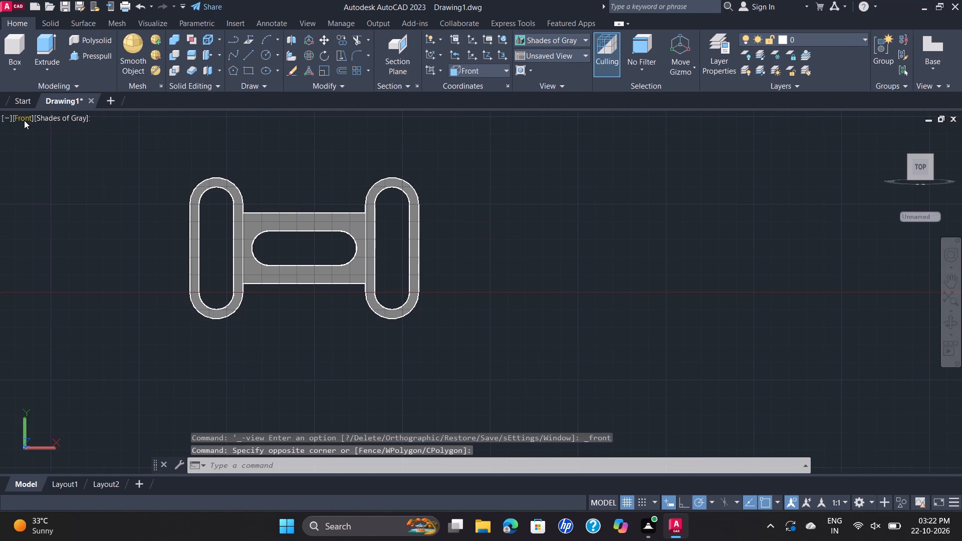
left_click(25, 120)
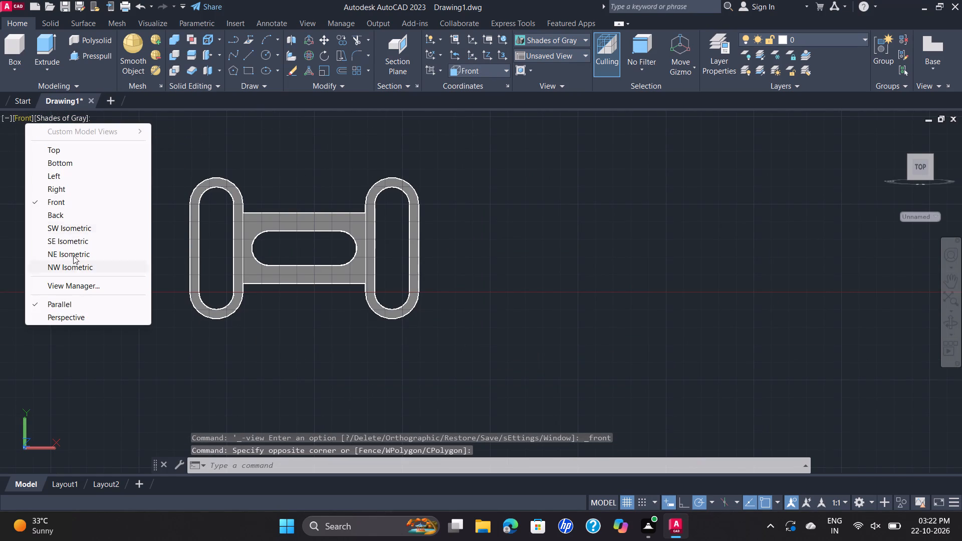
left_click(72, 189)
scroll(286, 224, "down", 2)
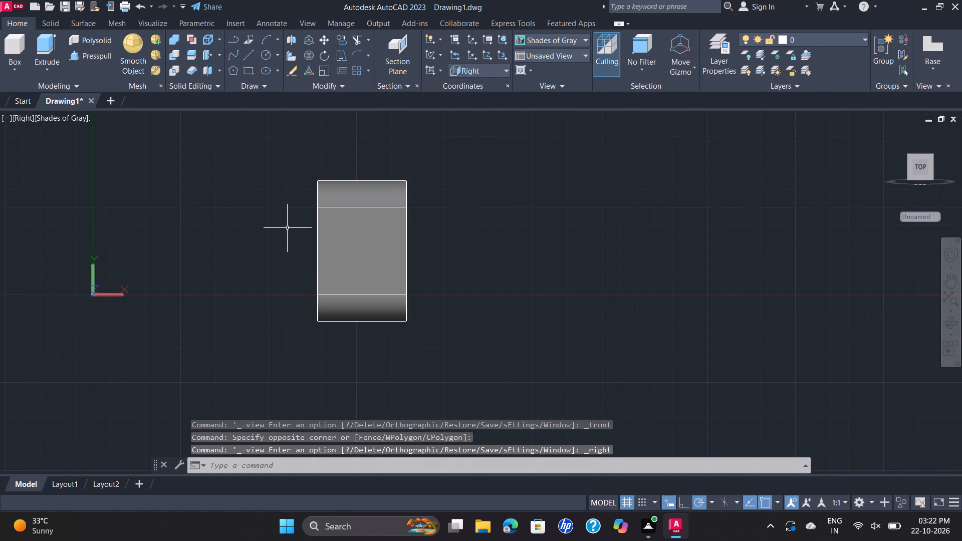
middle_click_drag(336, 242, 341, 241)
scroll(336, 242, "up", 2)
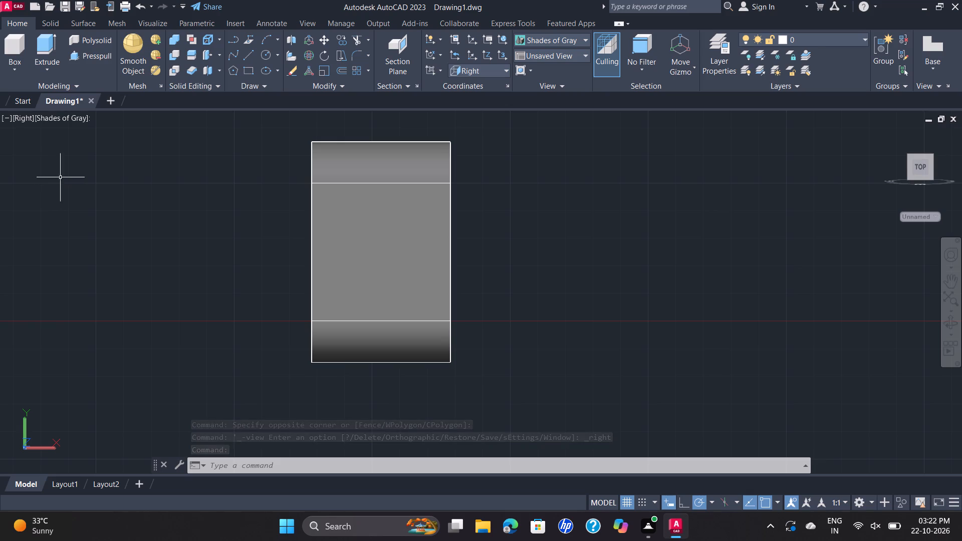
left_click(77, 120)
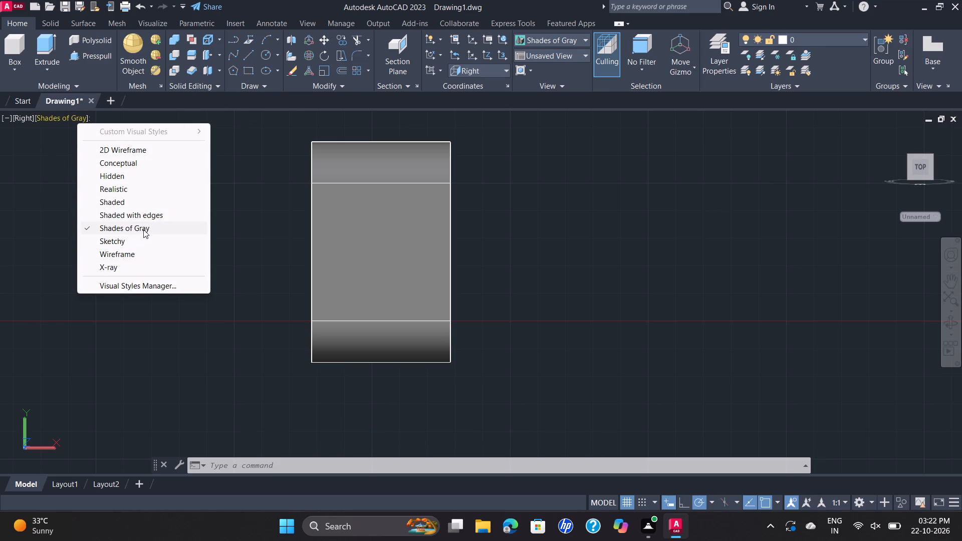
left_click(176, 155)
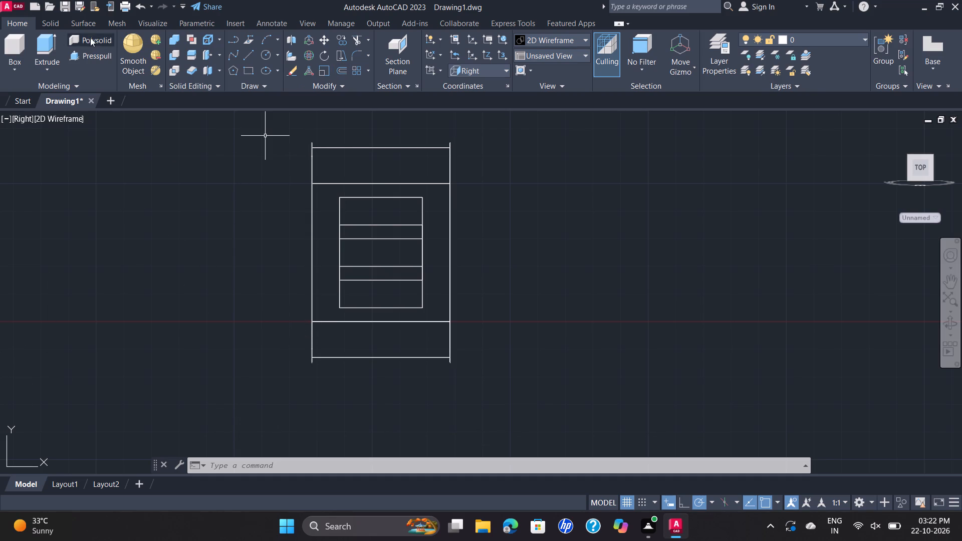
Draw a line 45 mm up from the side outline's lower right corner, continuing 25 mm horizontally inward.
left_click(246, 59)
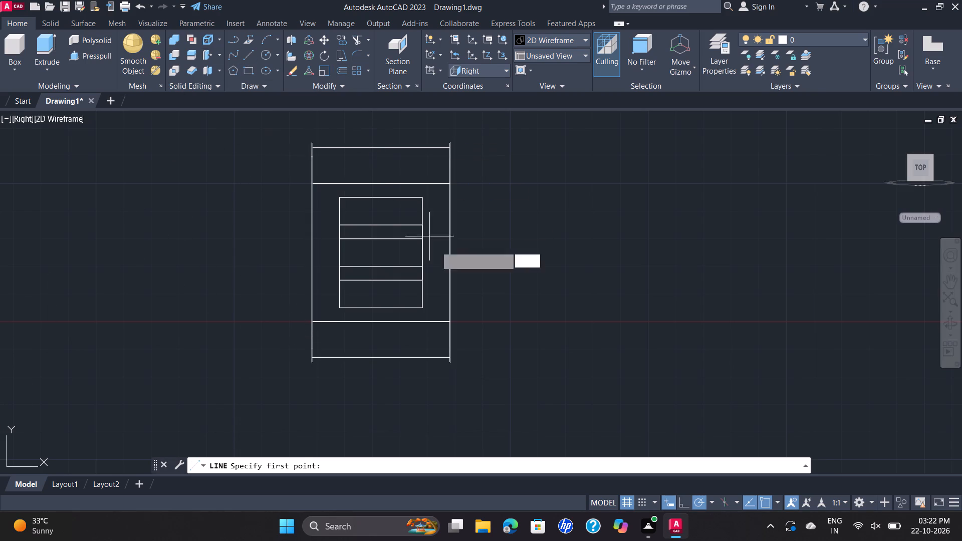
left_click(452, 365)
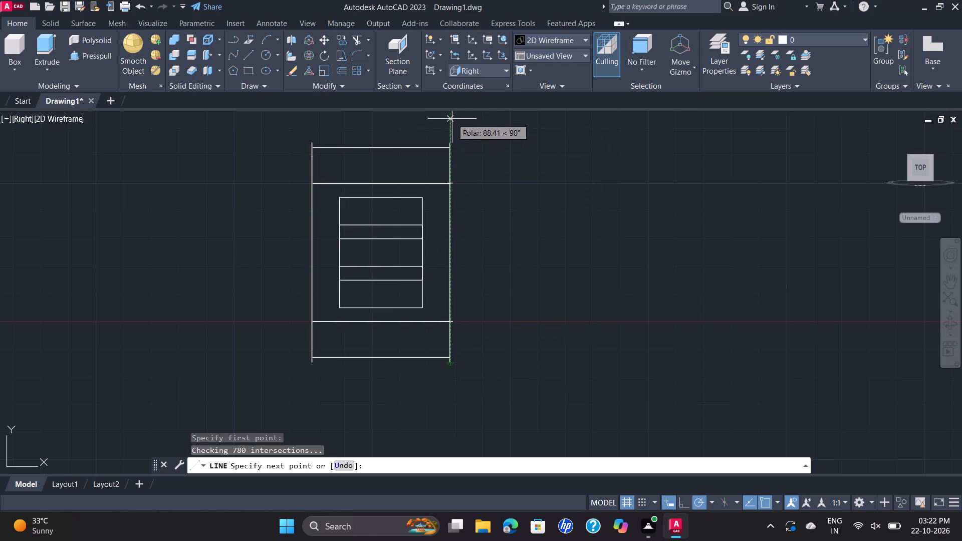
type("45")
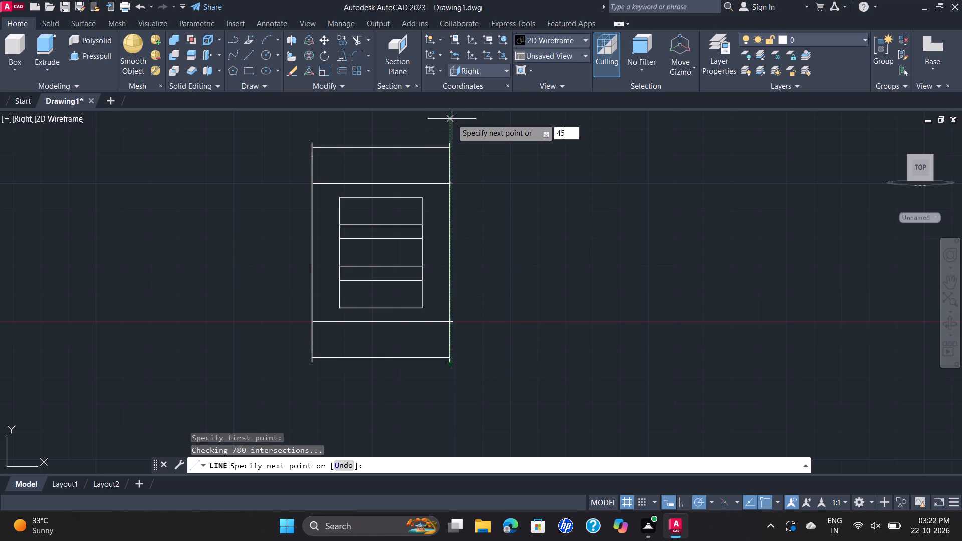
key("Return")
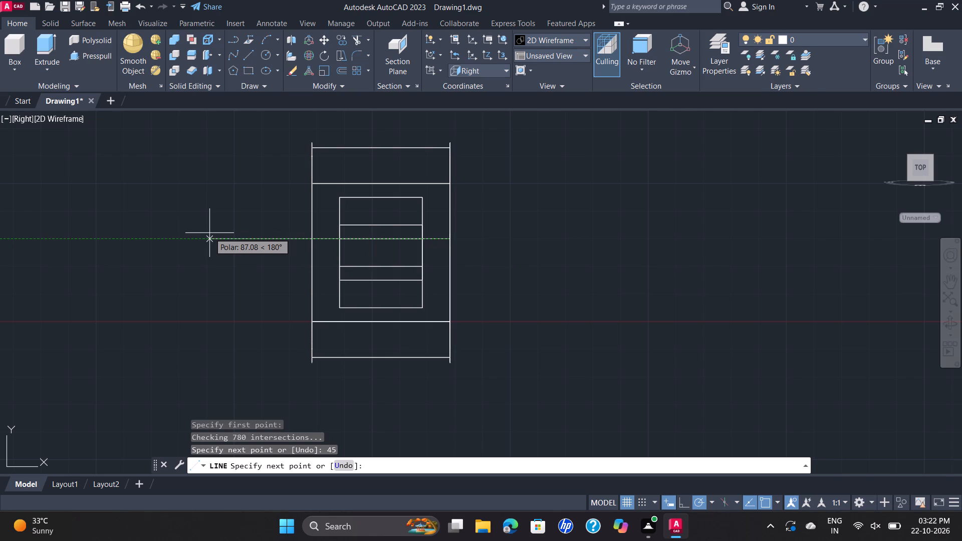
type("25")
key("Return")
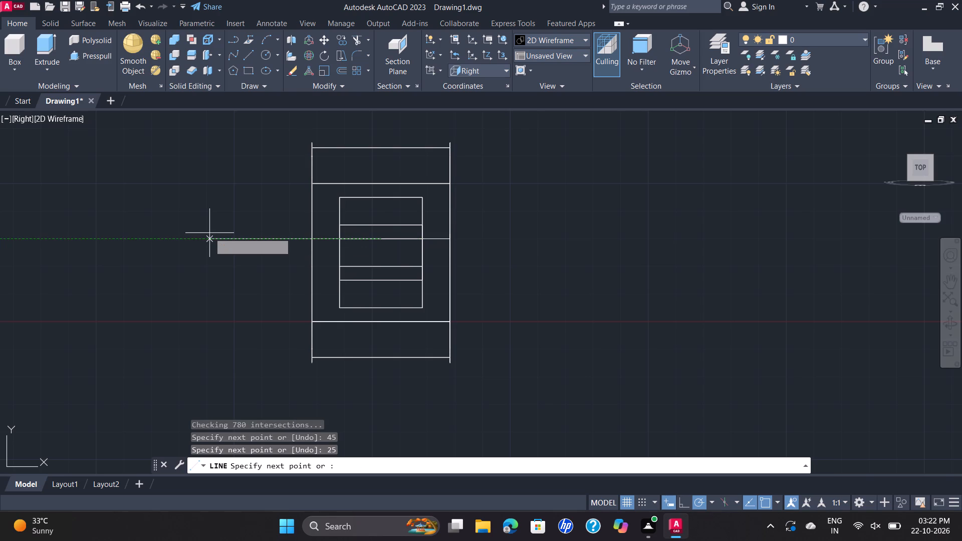
key("Escape")
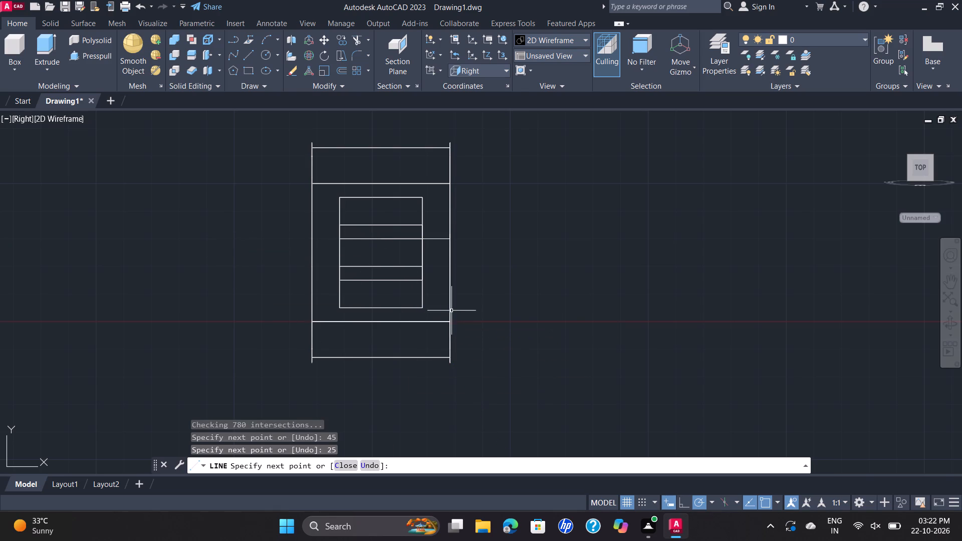
Set the visual style to Shades of Gray and show the part in the SE Isometric view.
left_click(68, 115)
left_click(119, 149)
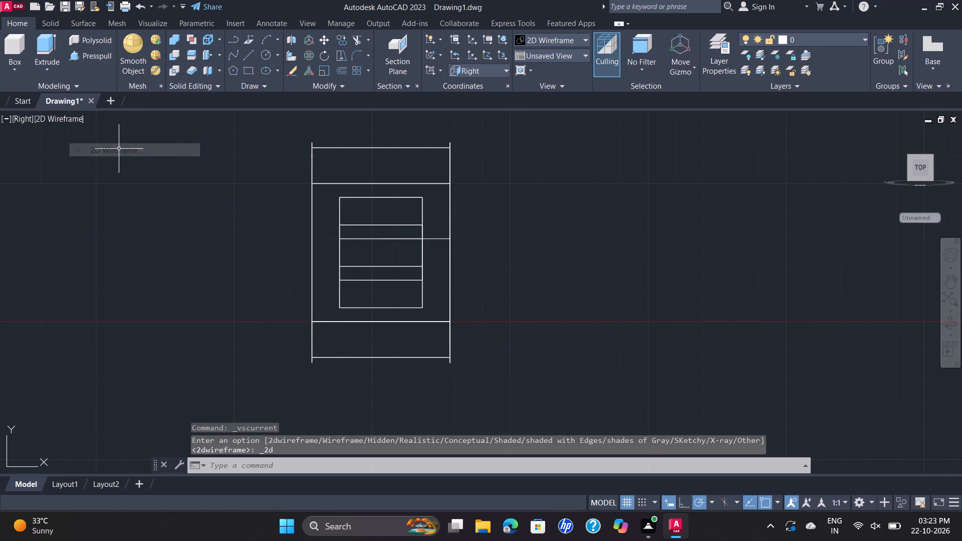
left_click(62, 120)
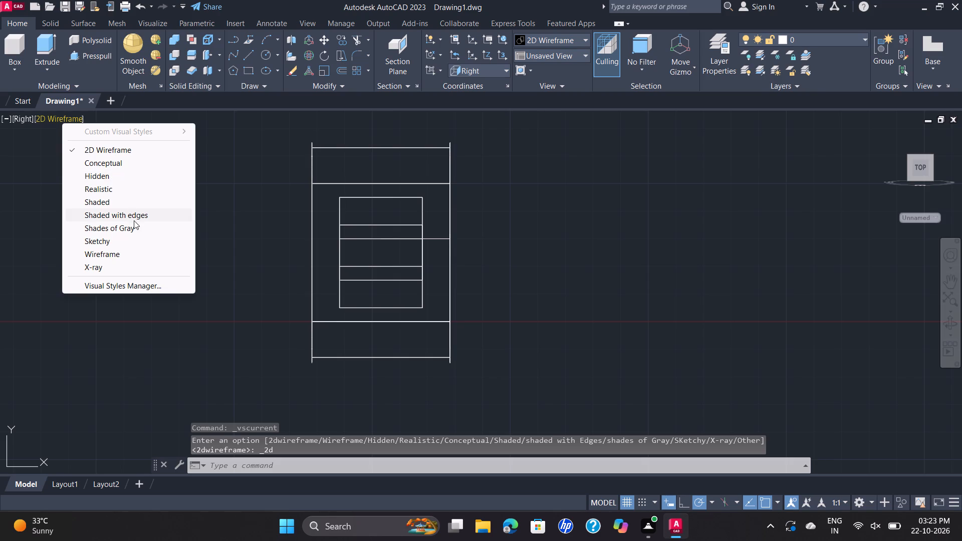
left_click(135, 223)
scroll(457, 237, "up", 3)
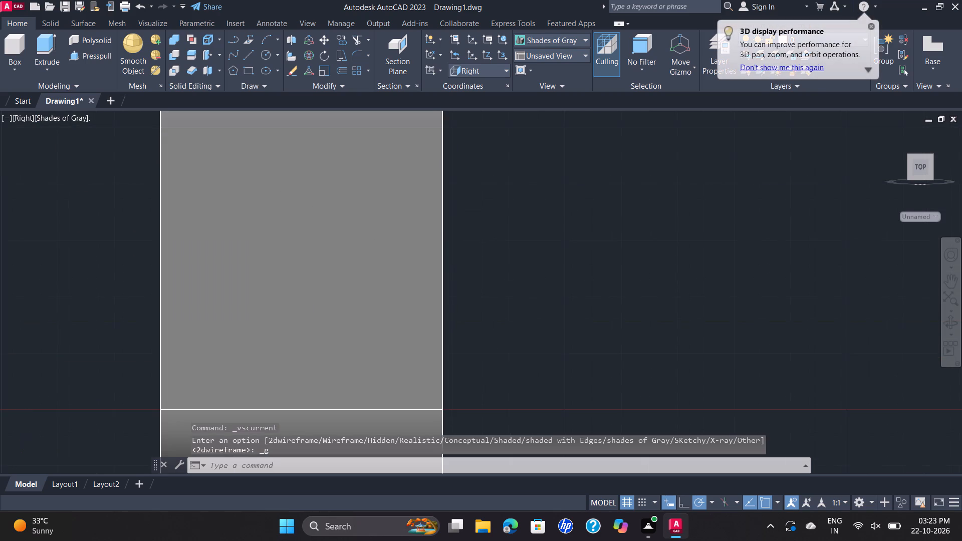
scroll(448, 245, "down", 2)
scroll(443, 347, "up", 1)
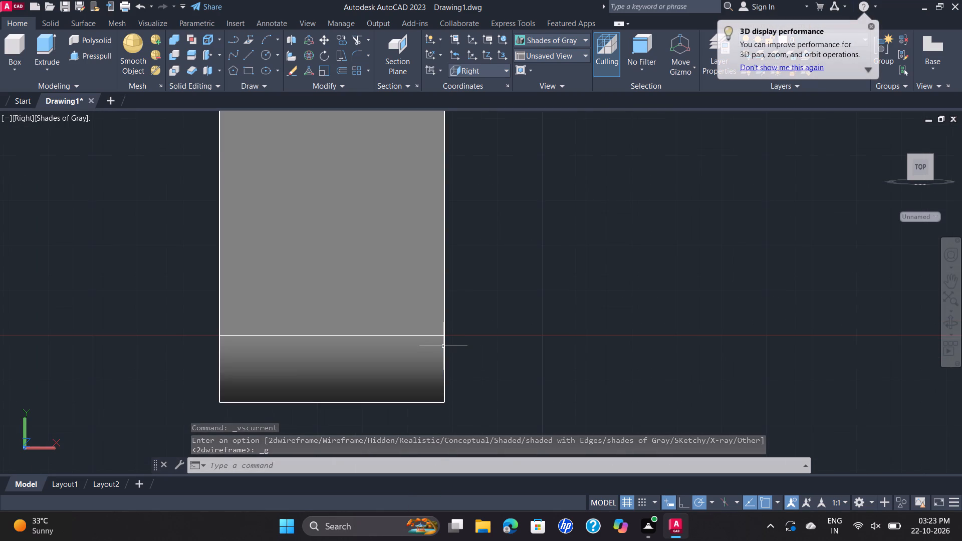
scroll(443, 347, "down", 1)
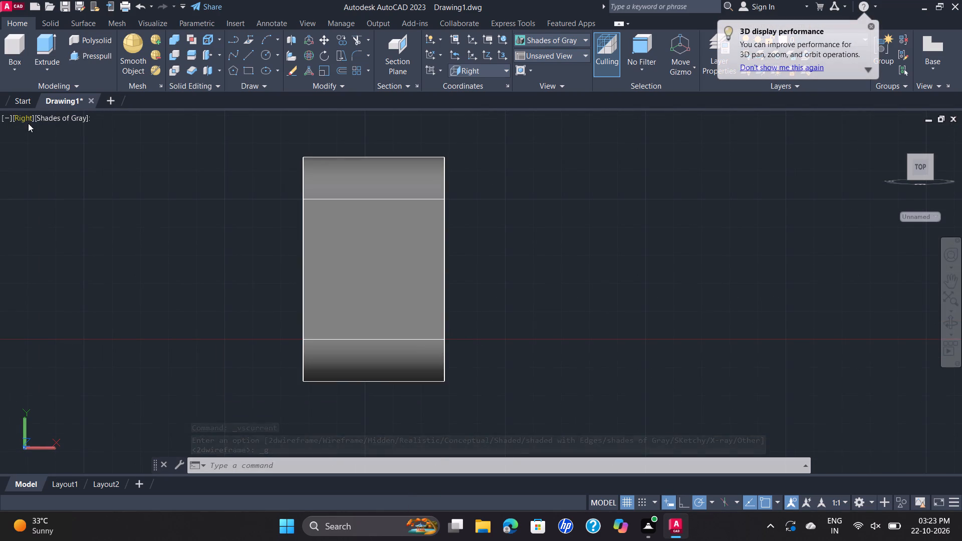
left_click(28, 122)
left_click(73, 242)
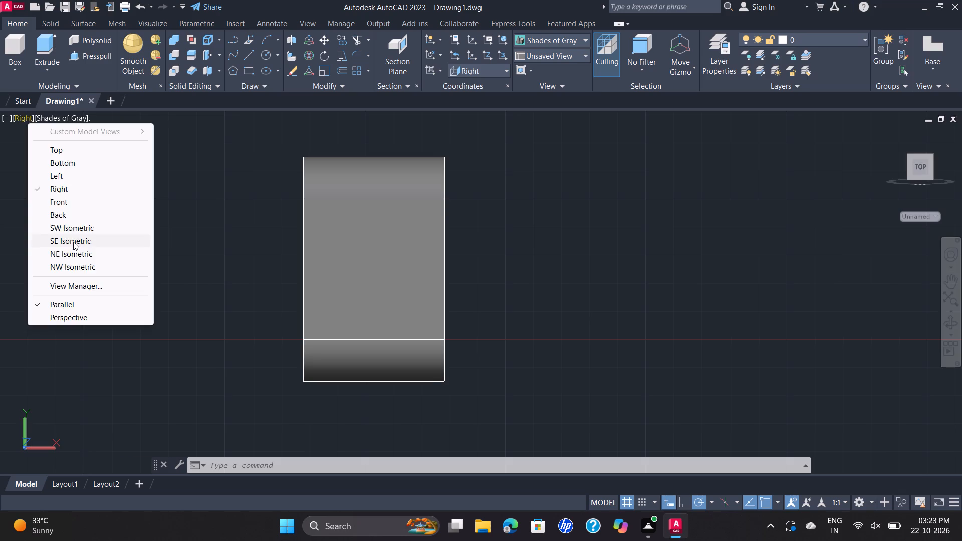
scroll(632, 336, "up", 1)
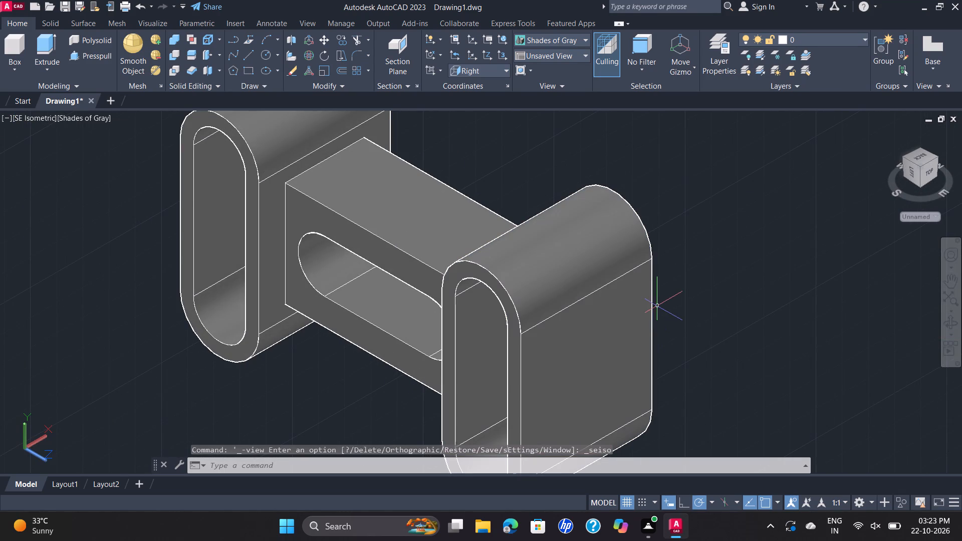
middle_click_drag(658, 306, 714, 221, "shift")
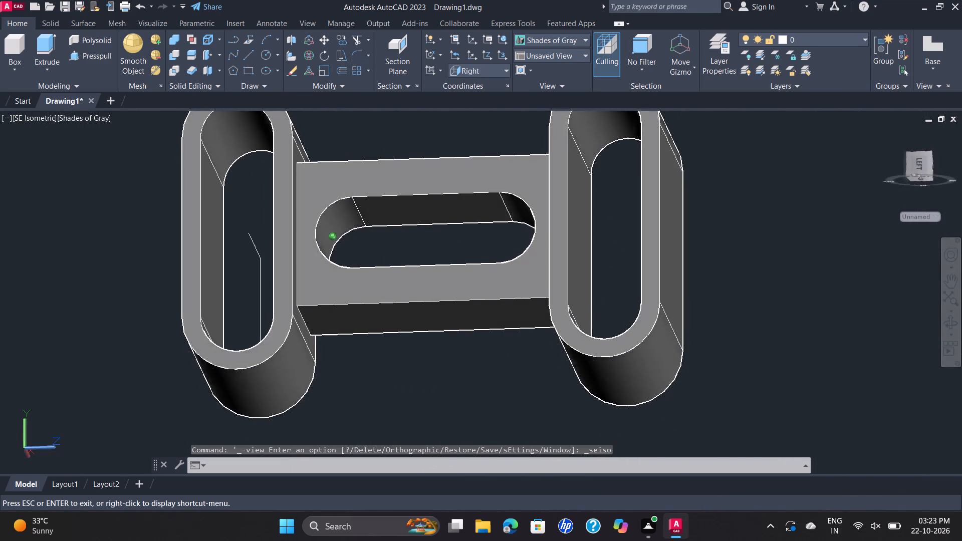
middle_click_drag(714, 221, 684, 262, "shift")
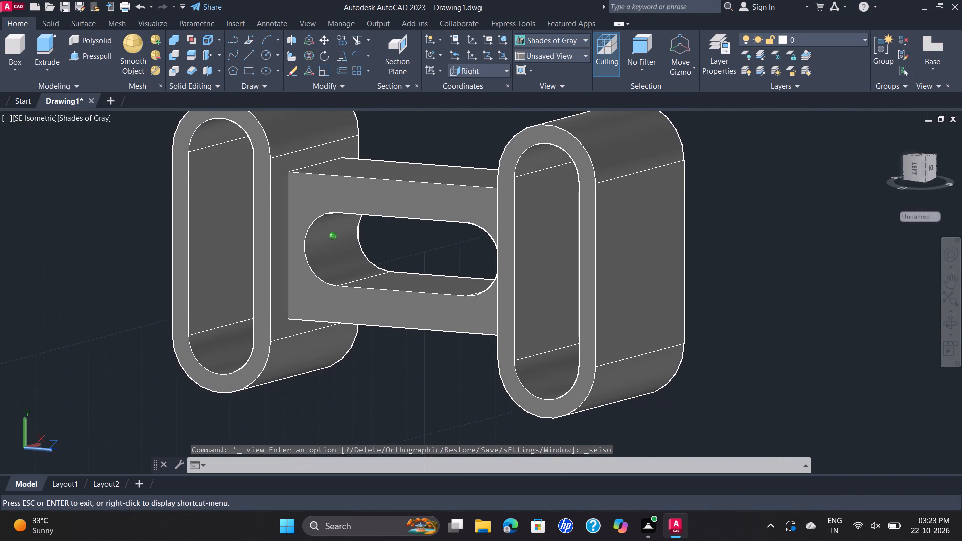
middle_click_drag(684, 262, 693, 270, "shift")
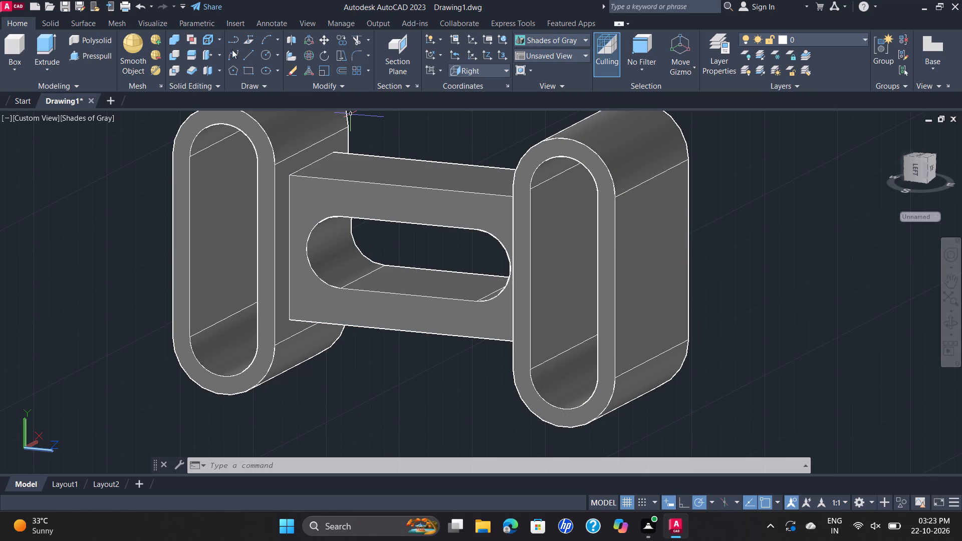
Draw a 50 mm vertical line between the edge midpoints of the right-hand slotted solid's outer flat face.
left_click(245, 57)
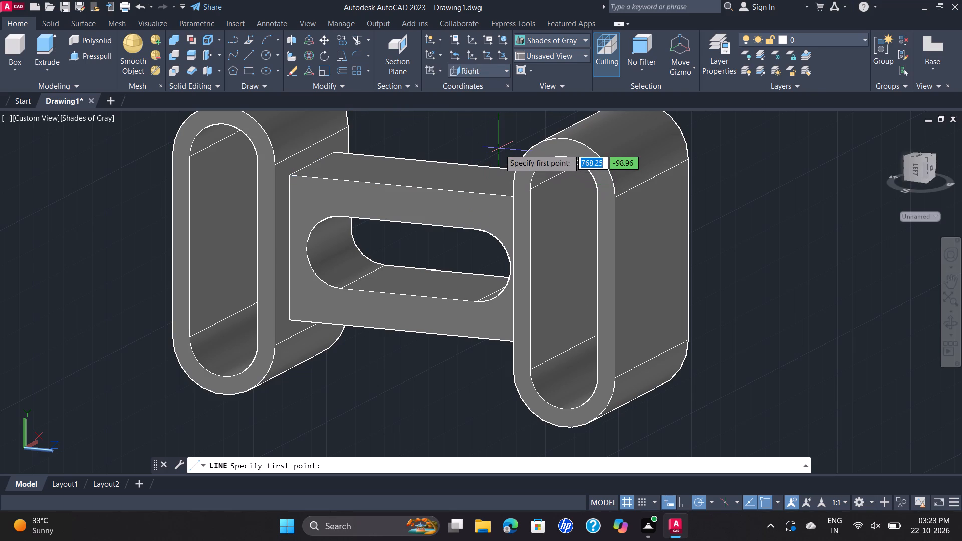
left_click(654, 178)
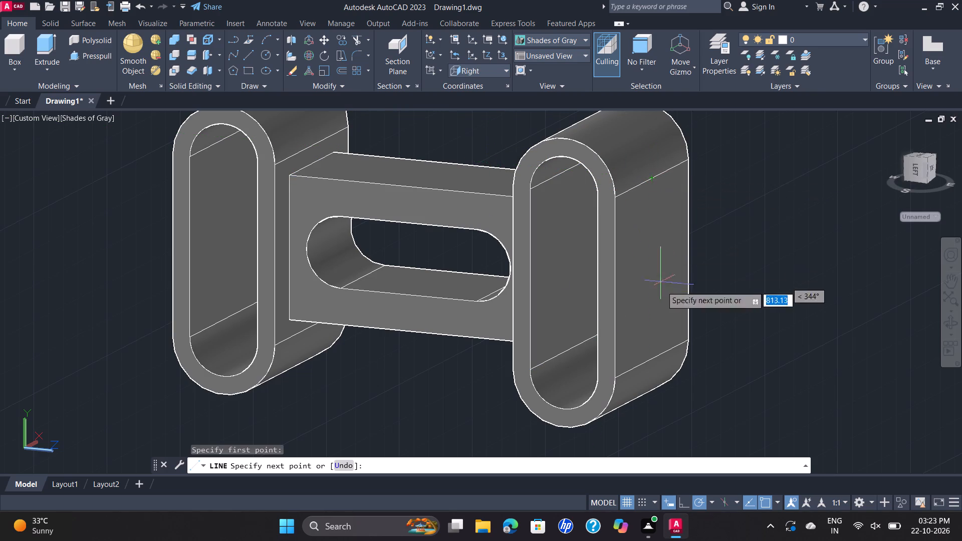
left_click(653, 358)
key("Escape")
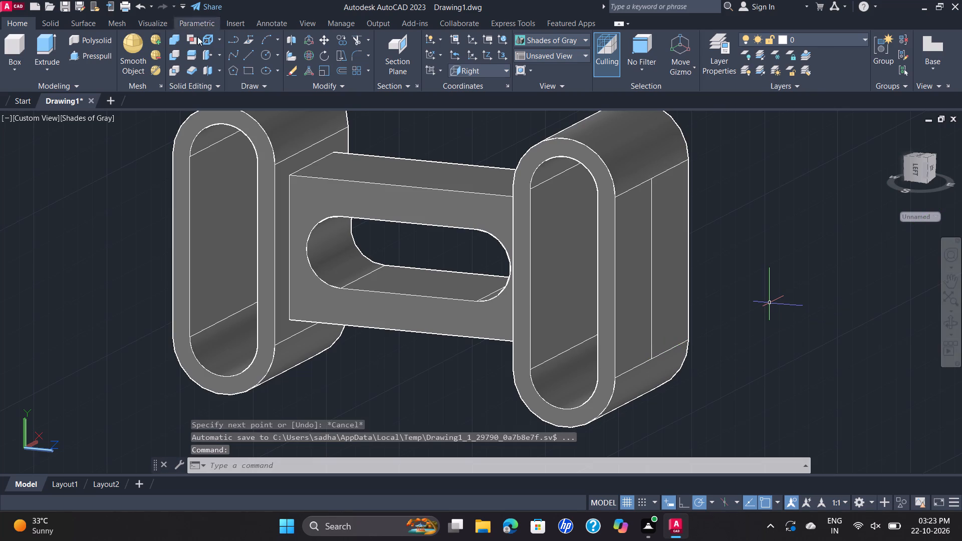
Draw a 15 mm diameter circle centred on the midpoint of the vertical line on the outer flat face.
left_click(265, 59)
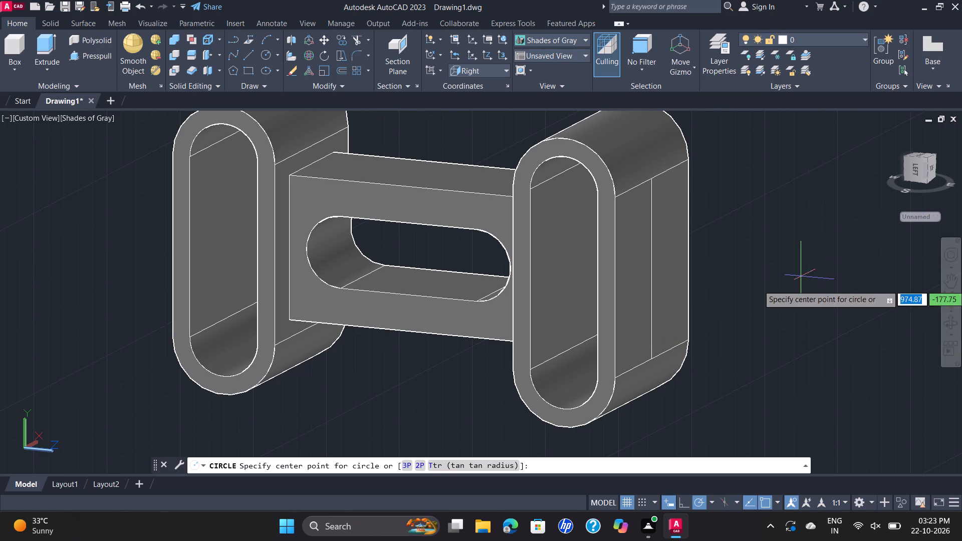
left_click(652, 268)
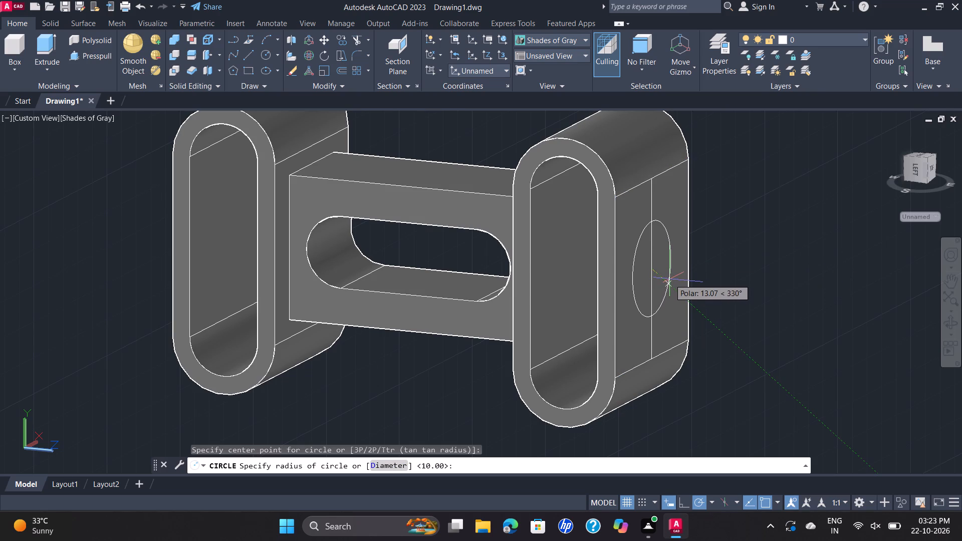
key("d")
key("Return")
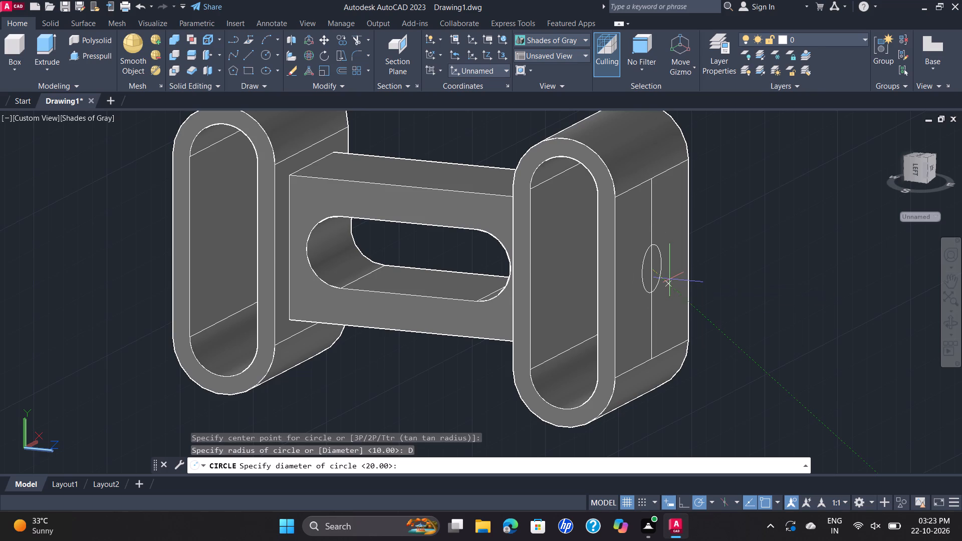
type("15")
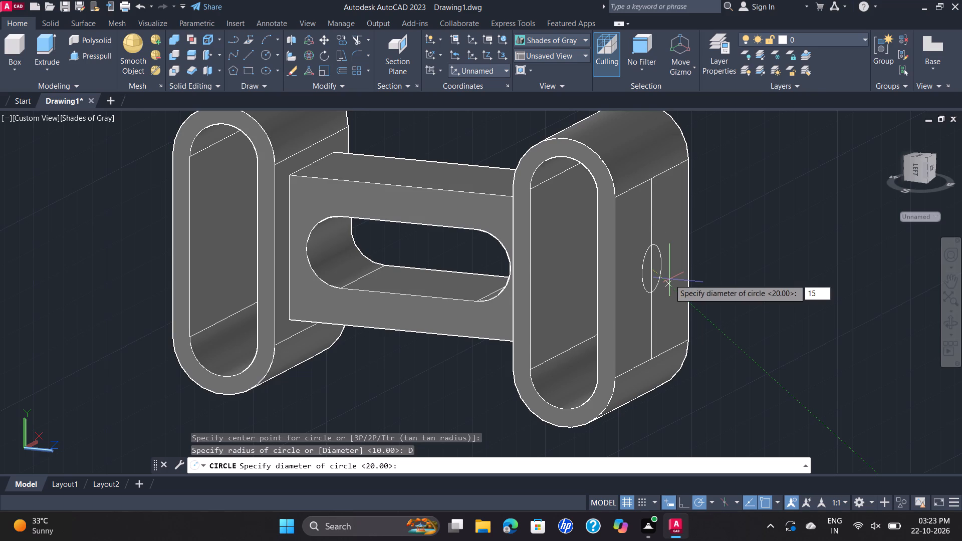
key("Return")
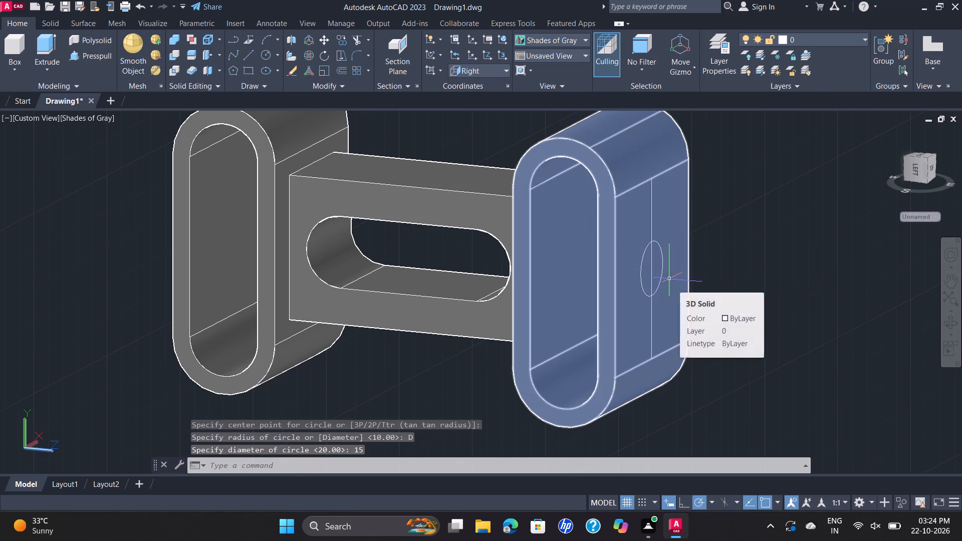
Delete the vertical construction line that runs through the 15 mm circle on the outer flat face.
scroll(682, 244, "up", 2)
left_click(620, 221)
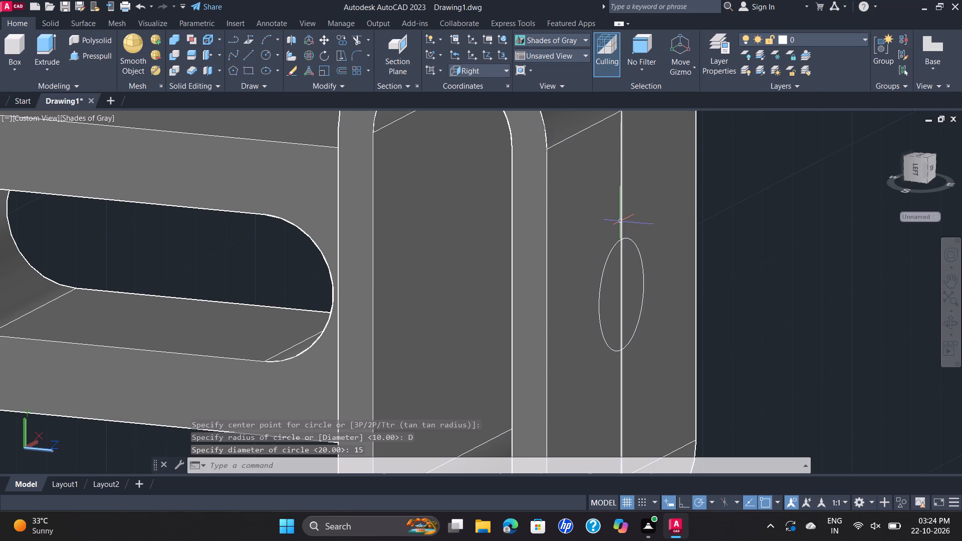
key("Delete")
scroll(917, 256, "down", 2)
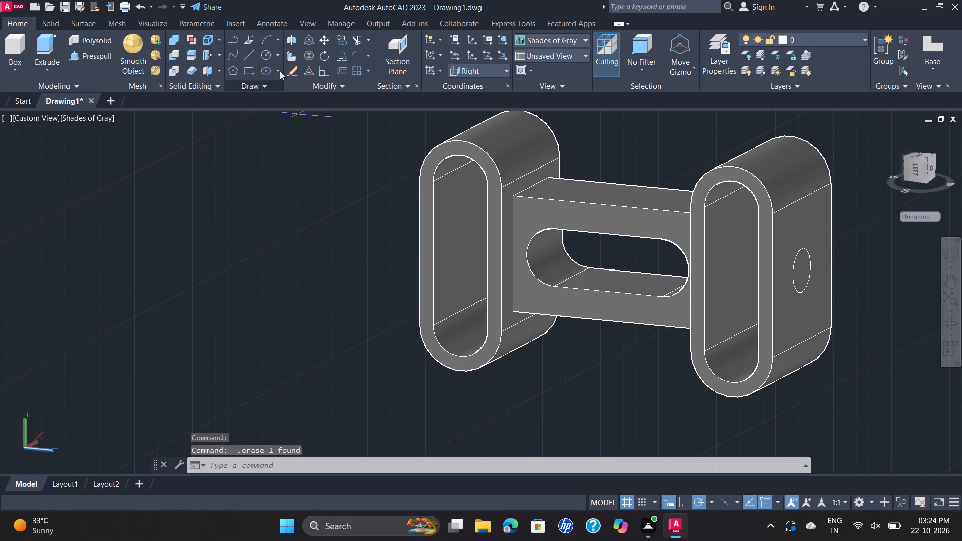
Presspull the 15 mm circle inward past both walls of the slotted solid to cut a round through hole.
left_click(91, 57)
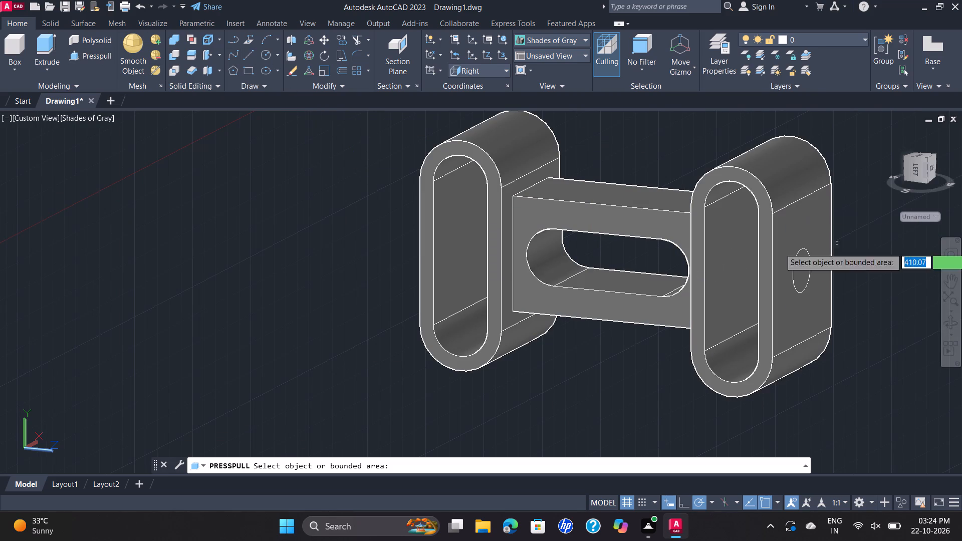
left_click_drag(803, 273, 792, 269)
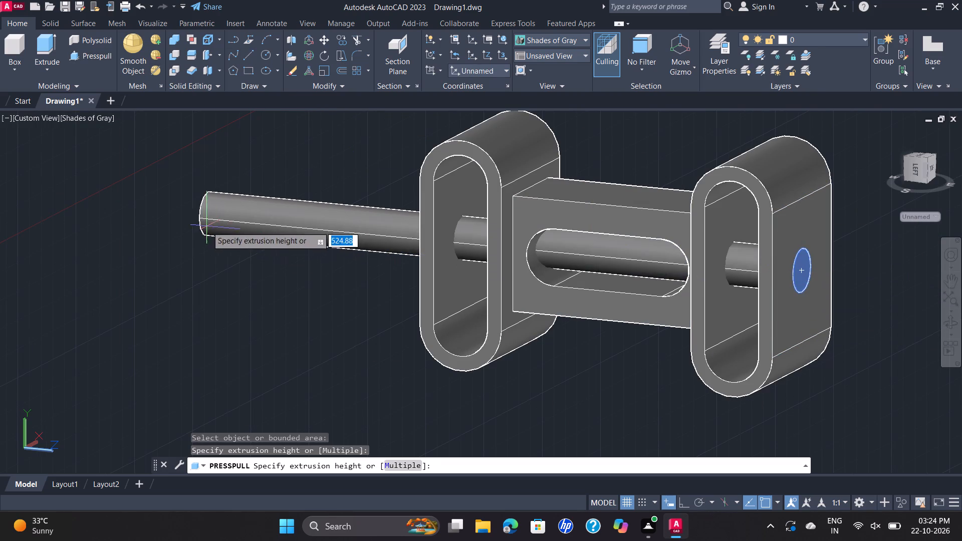
left_click(207, 226)
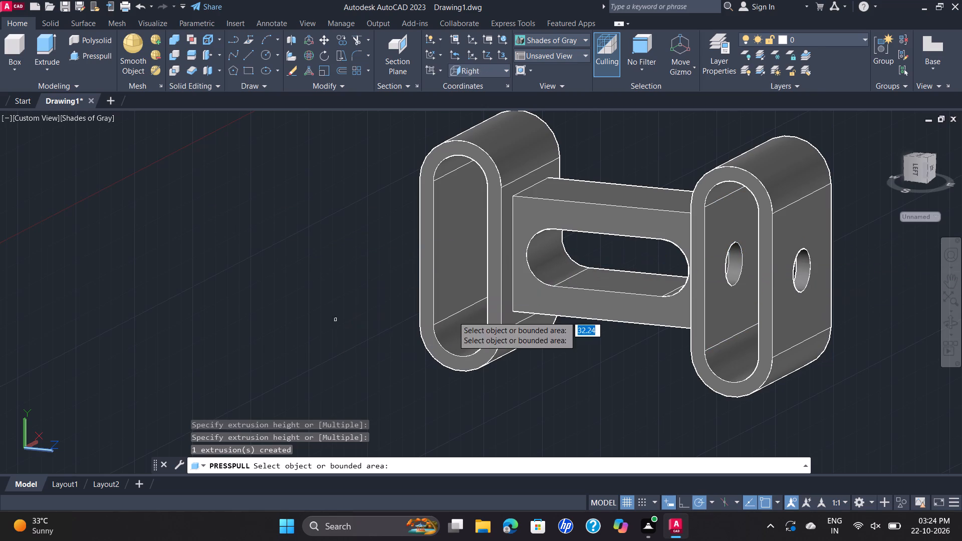
key("Escape")
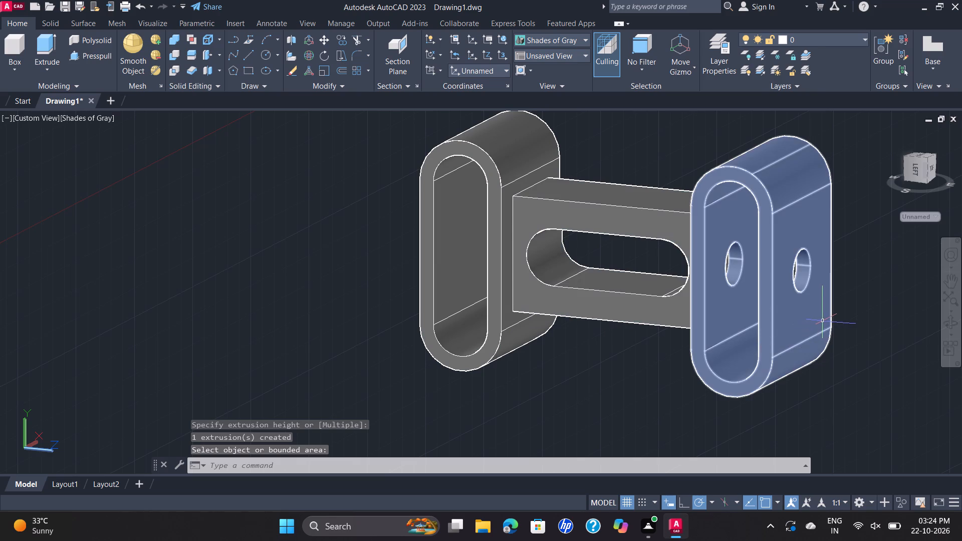
In the Left view, draw a vertical line about 50 mm long between the edge midpoints of the opposite slotted solid's outer flat face.
middle_click_drag(653, 323, 823, 343, "shift")
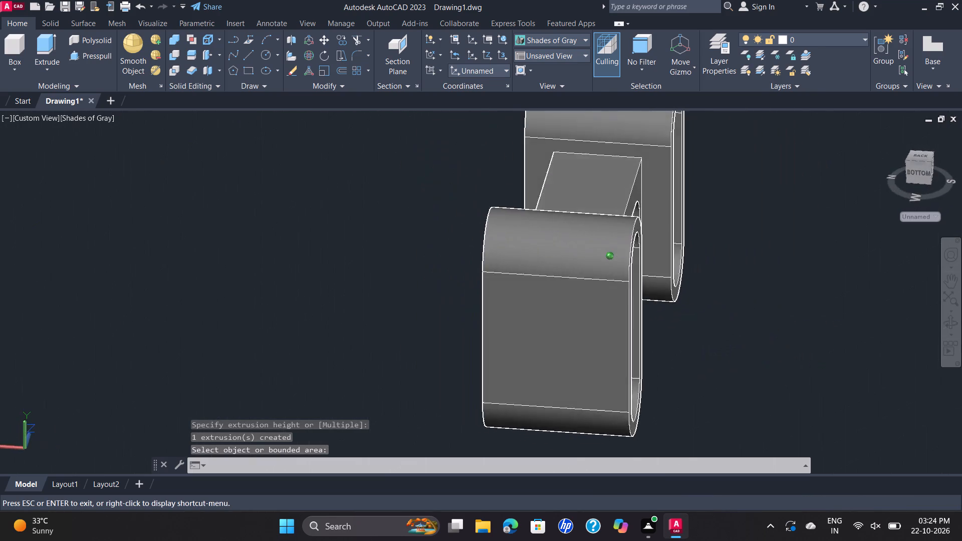
middle_click_drag(823, 343, 845, 302, "shift")
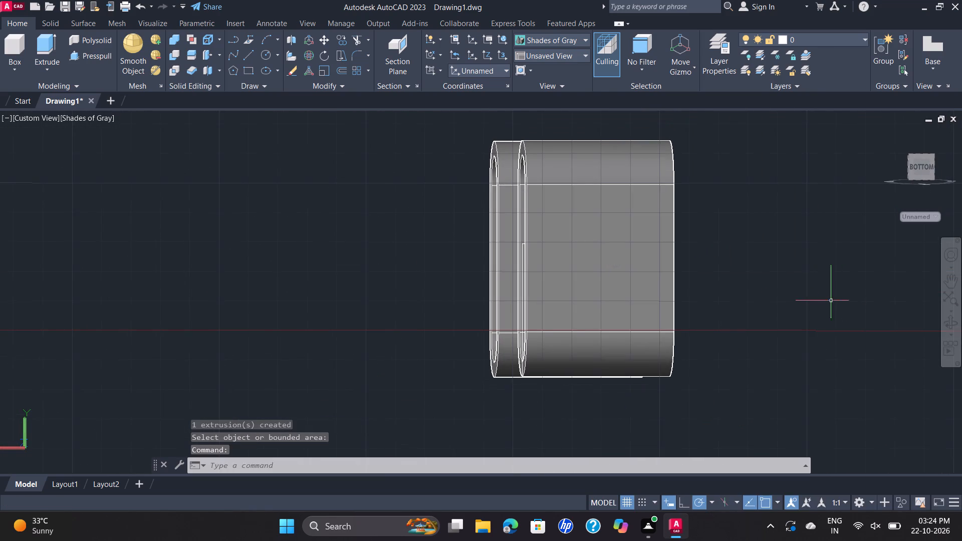
scroll(745, 272, "up", 3)
scroll(727, 260, "down", 2)
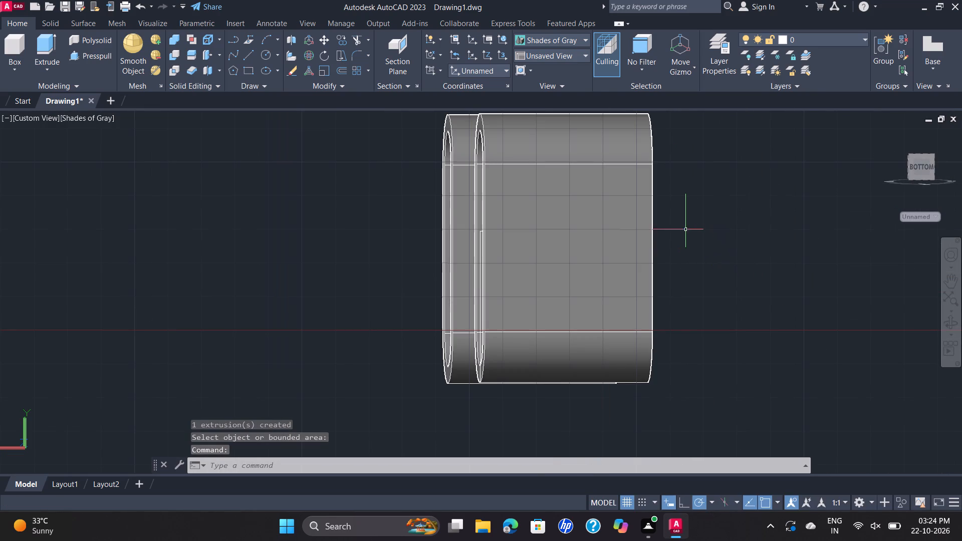
middle_click_drag(734, 245, 731, 235, "shift")
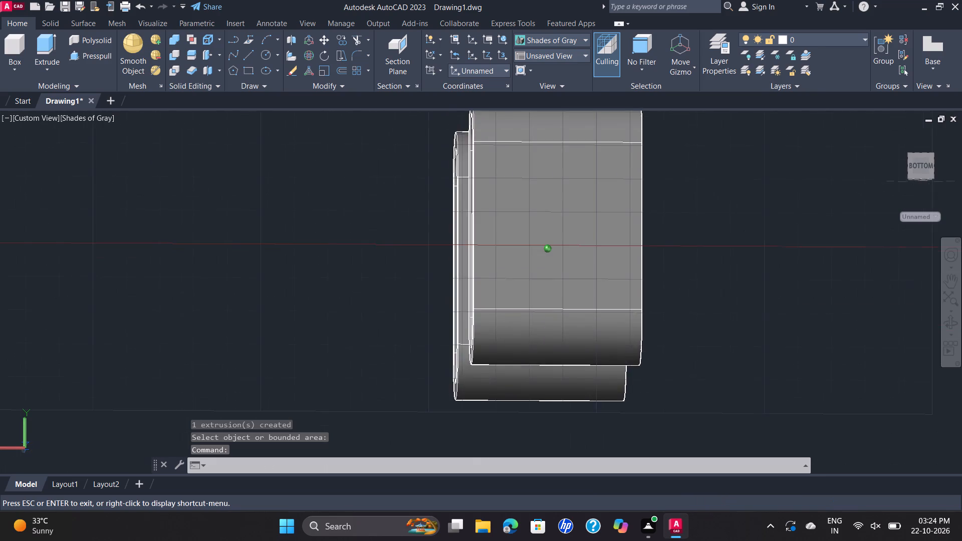
middle_click_drag(731, 235, 728, 244, "shift")
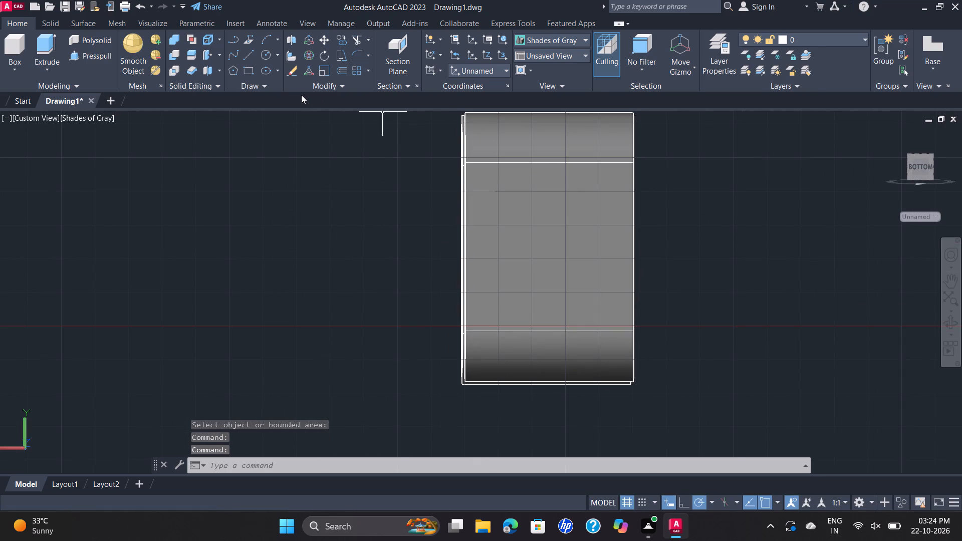
left_click(33, 113)
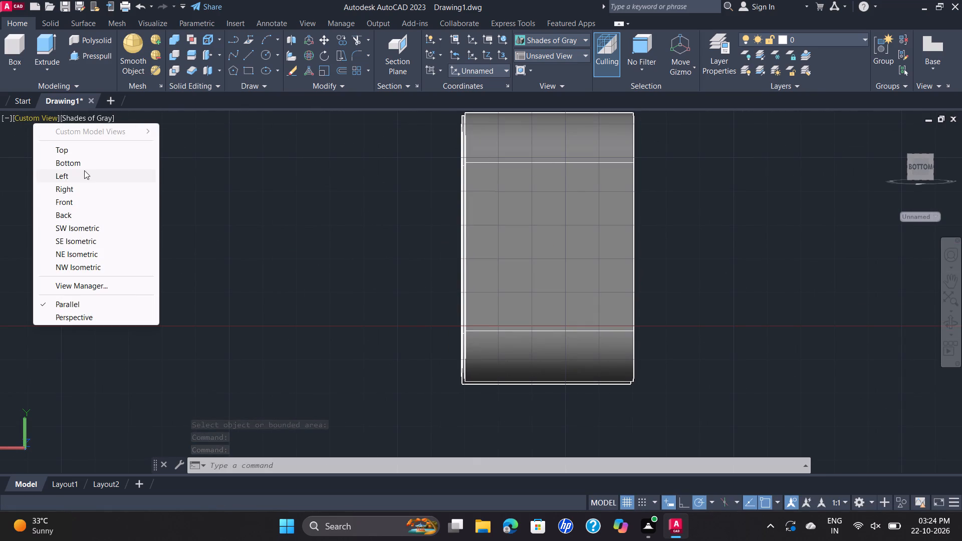
left_click(86, 170)
scroll(309, 210, "down", 1)
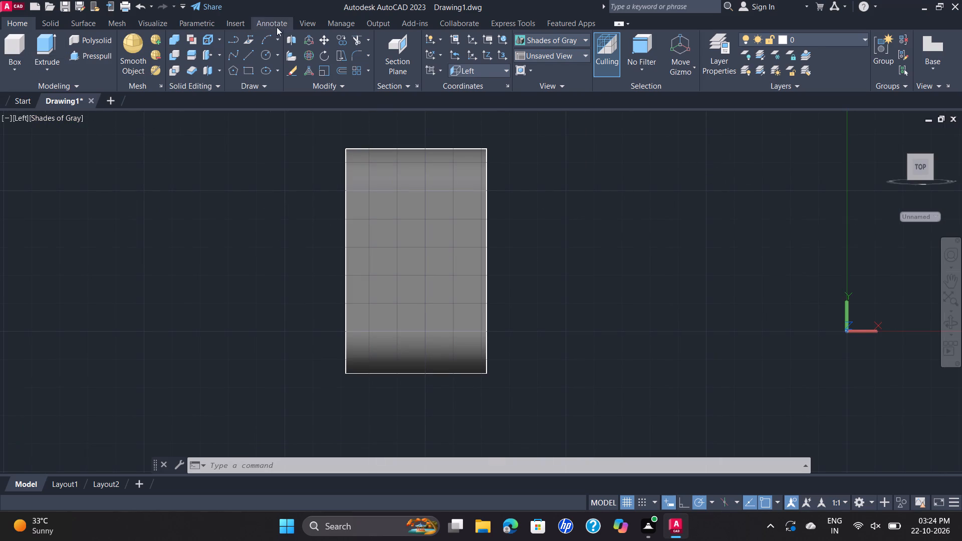
left_click(251, 55)
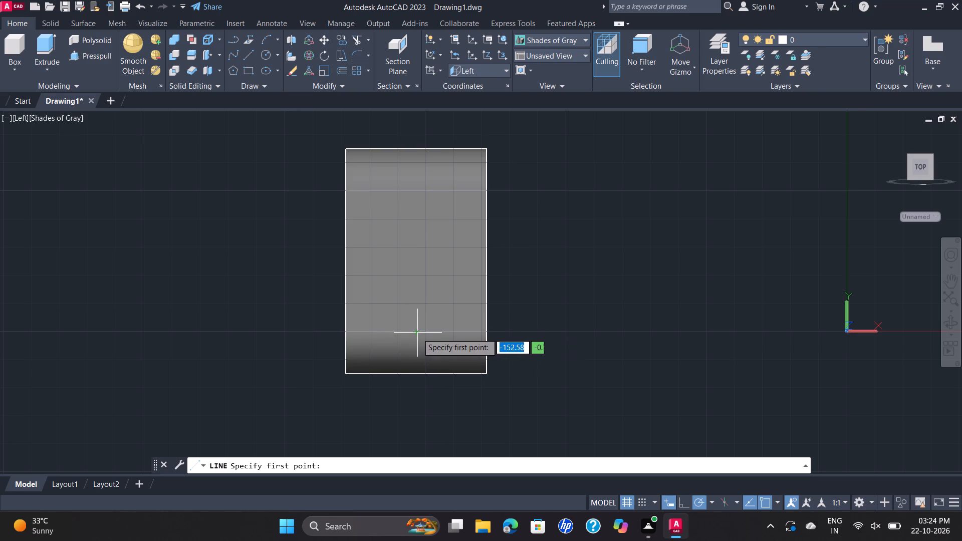
left_click(417, 333)
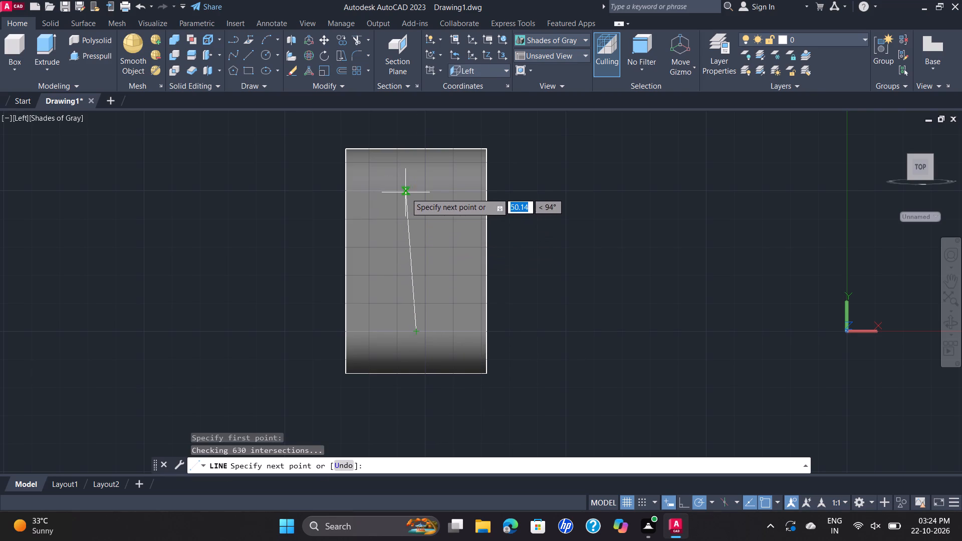
left_click(415, 189)
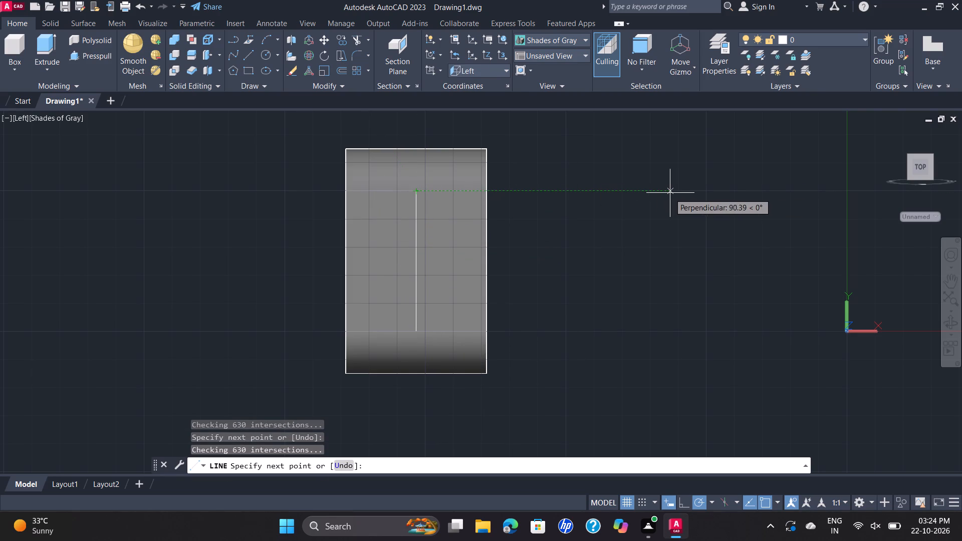
key("Escape")
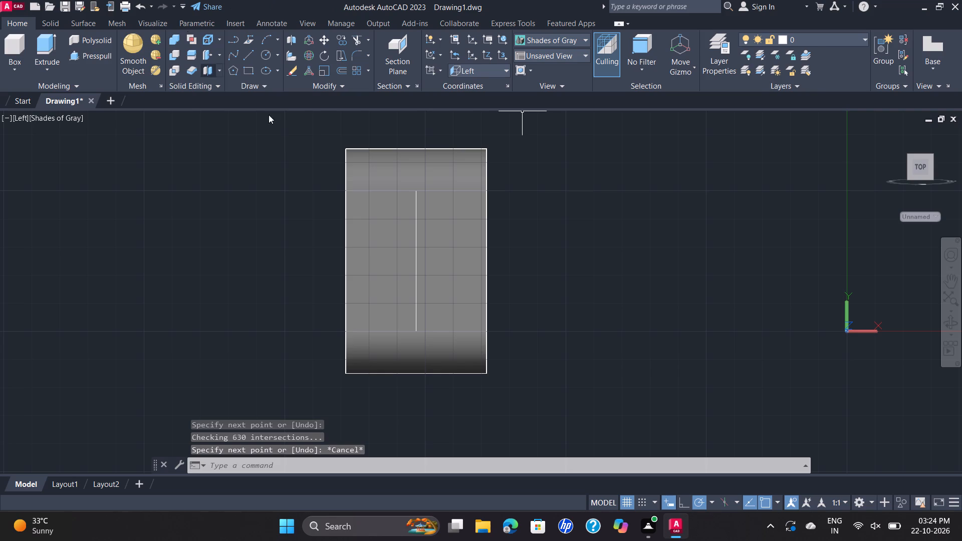
Draw a 15 mm diameter circle centred on the midpoint of the new vertical line.
left_click(270, 59)
left_click(417, 261)
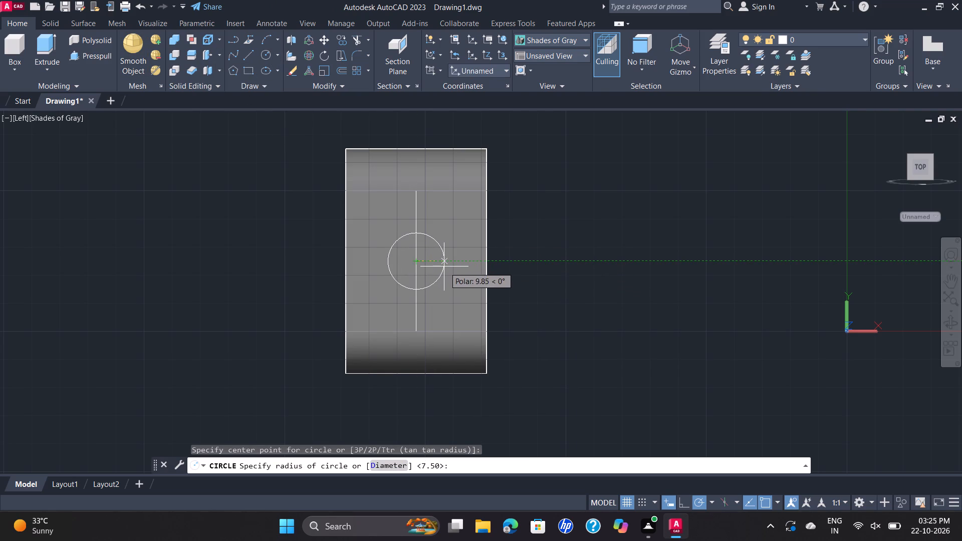
key("d")
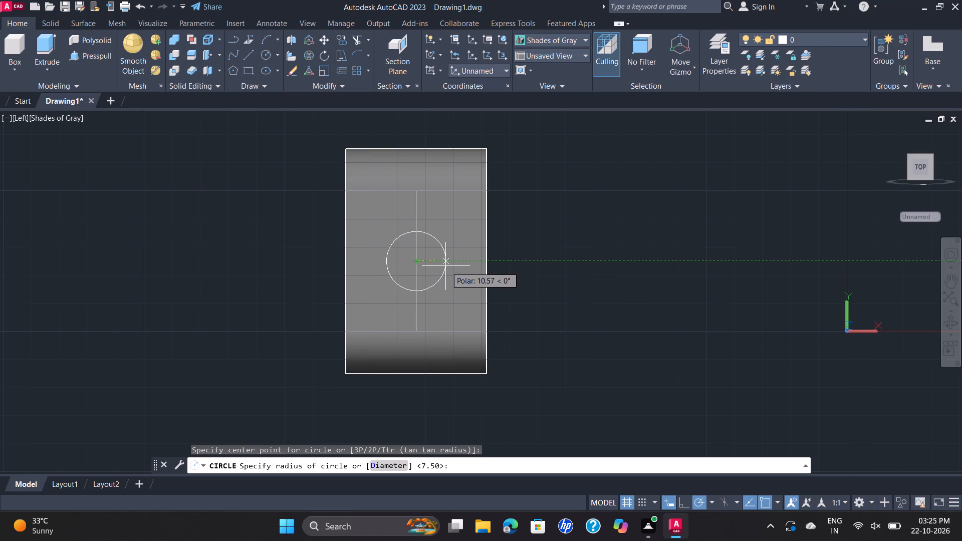
key("Return")
type("15")
key("Return")
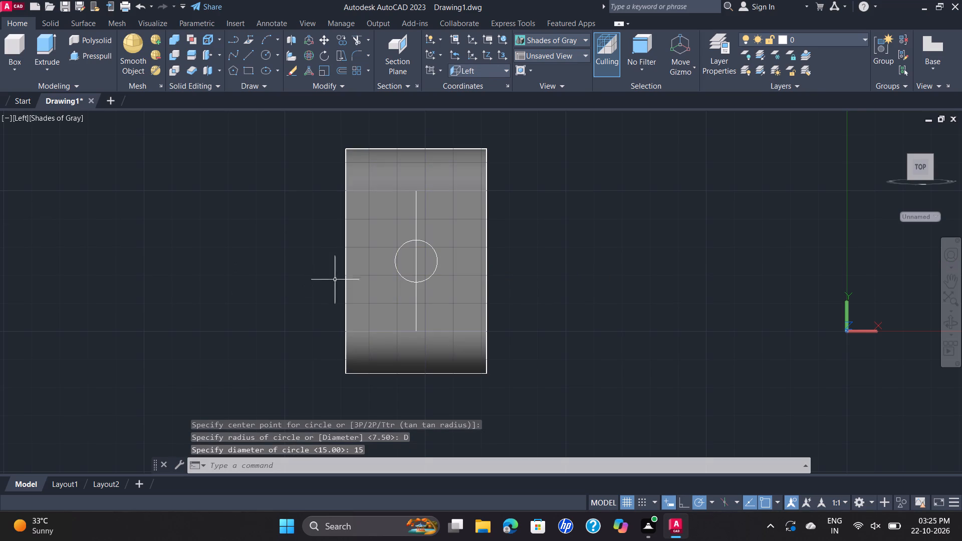
Delete the vertical construction line crossing the new 15 mm circle.
scroll(429, 219, "up", 1)
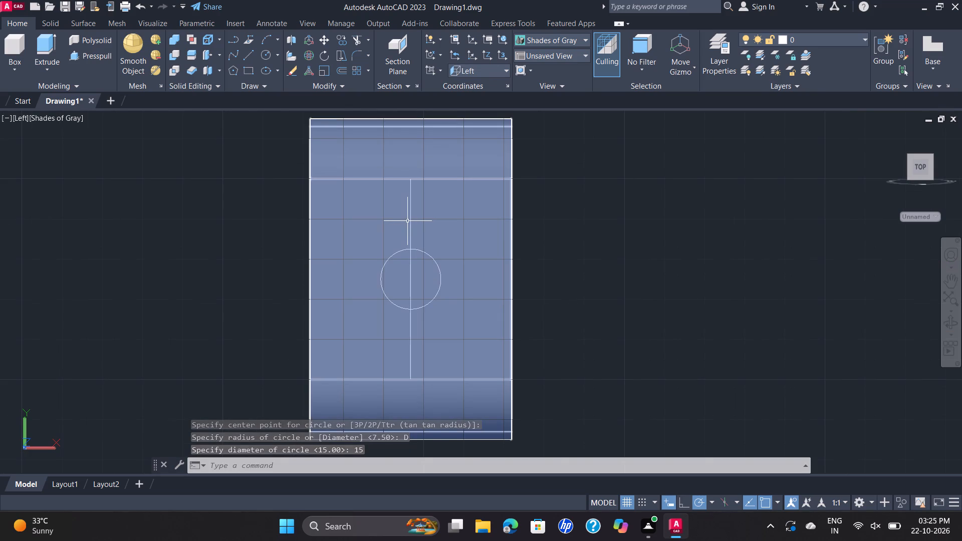
left_click(412, 222)
key("Delete")
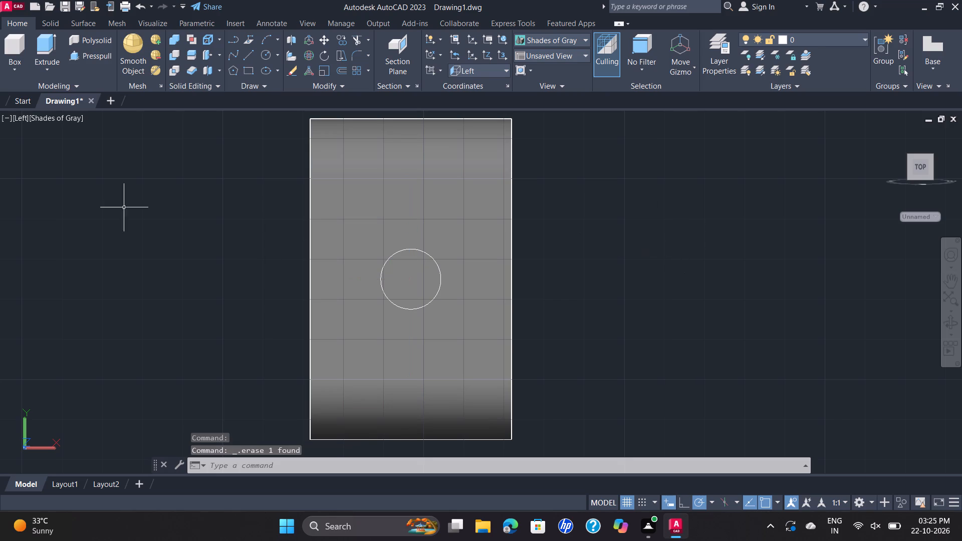
Delete the two leftover connected construction lines at the slot opening of the solid with the uncut circle.
middle_click_drag(183, 253, 218, 257, "shift")
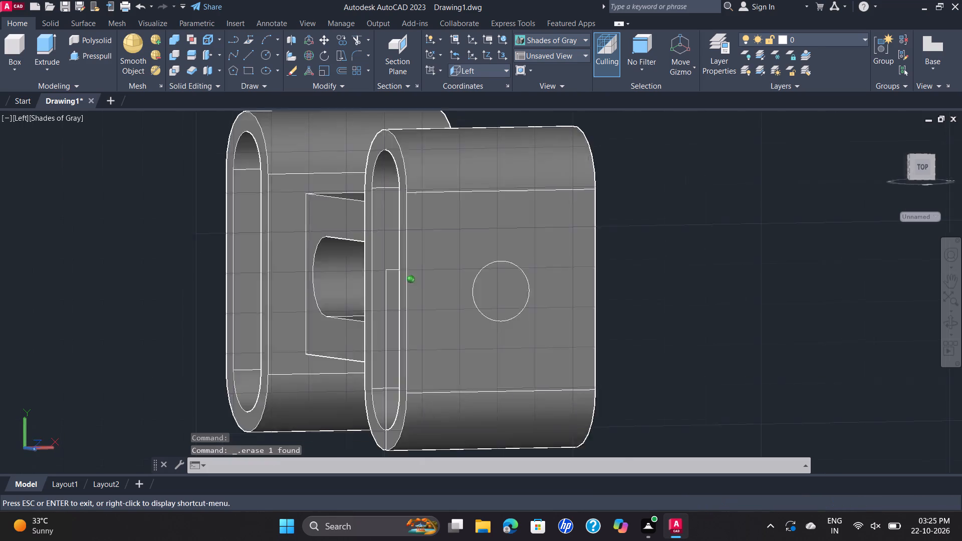
middle_click_drag(218, 257, 318, 248, "shift")
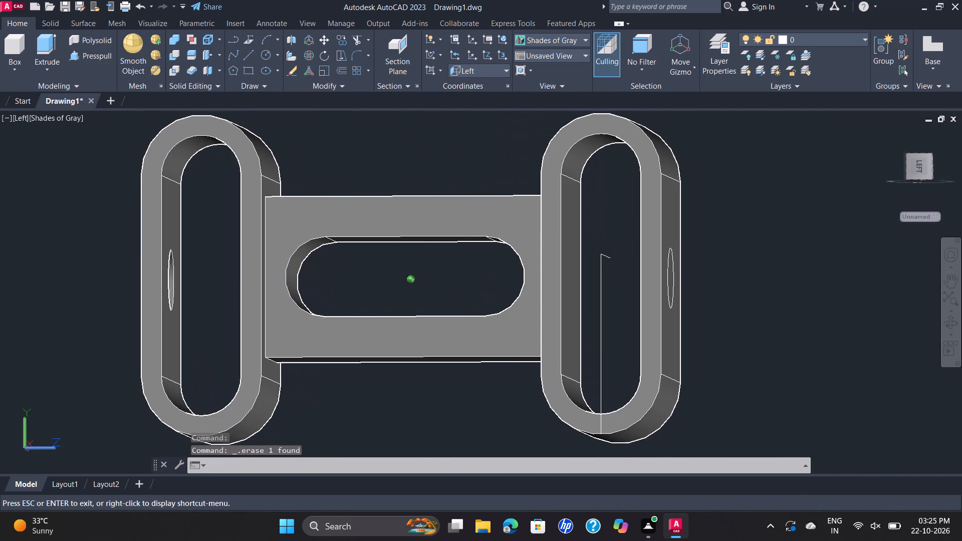
middle_click_drag(318, 248, 318, 259, "shift")
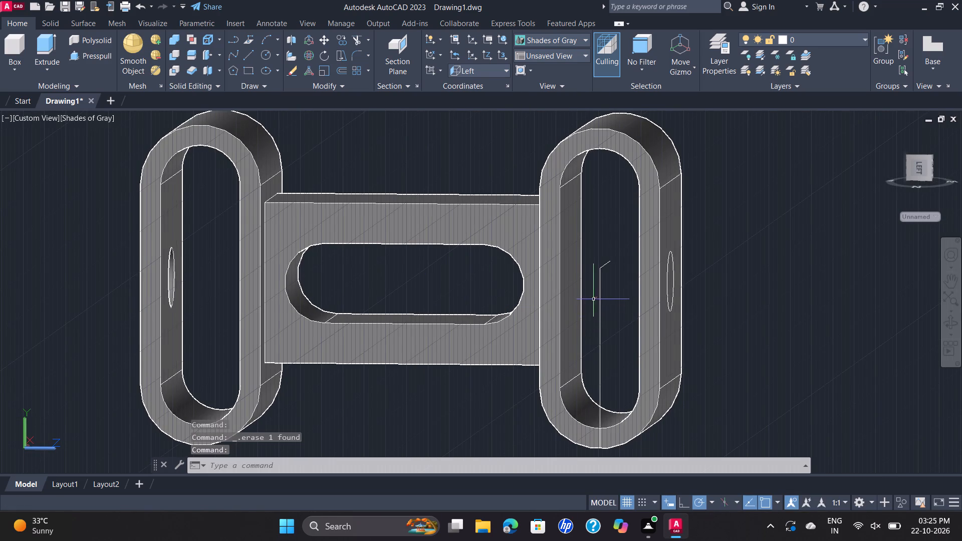
left_click(610, 262)
left_click(599, 302)
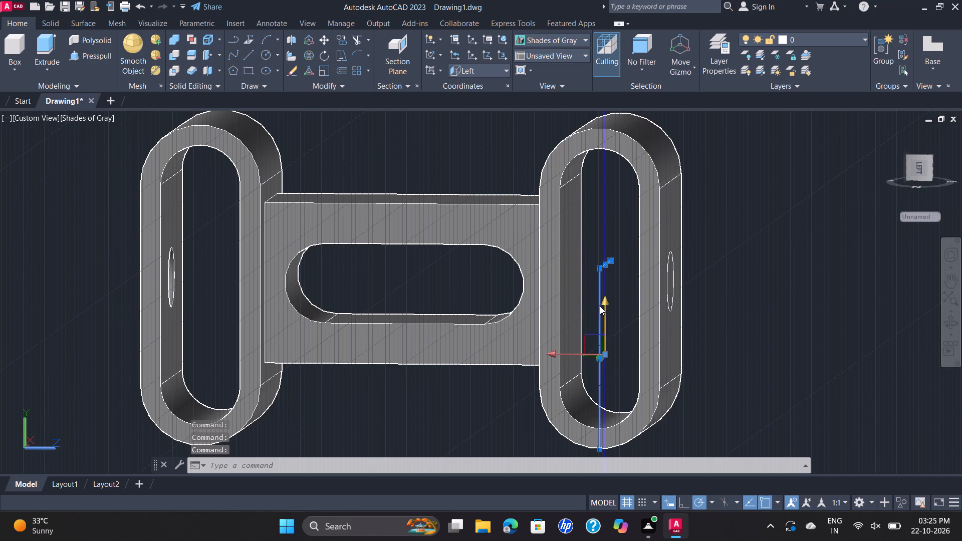
key("Delete")
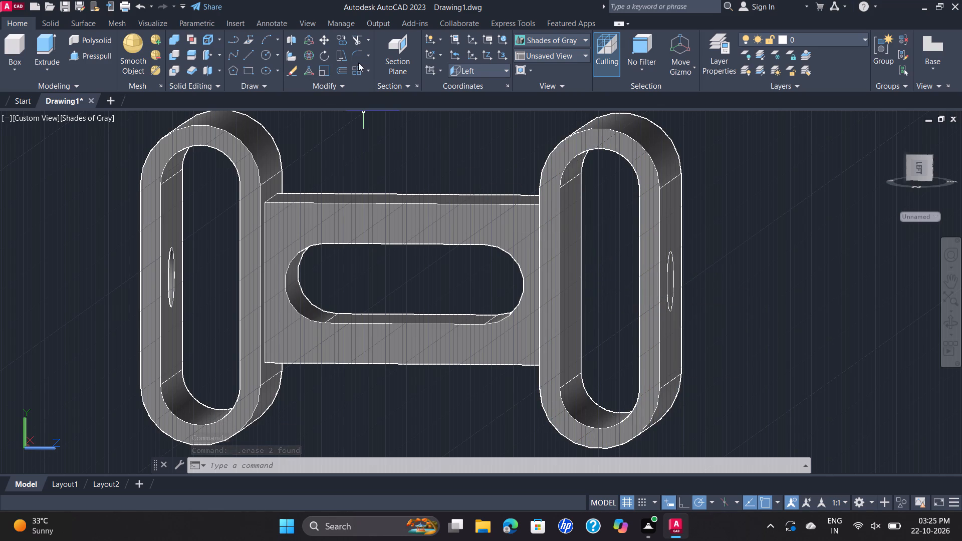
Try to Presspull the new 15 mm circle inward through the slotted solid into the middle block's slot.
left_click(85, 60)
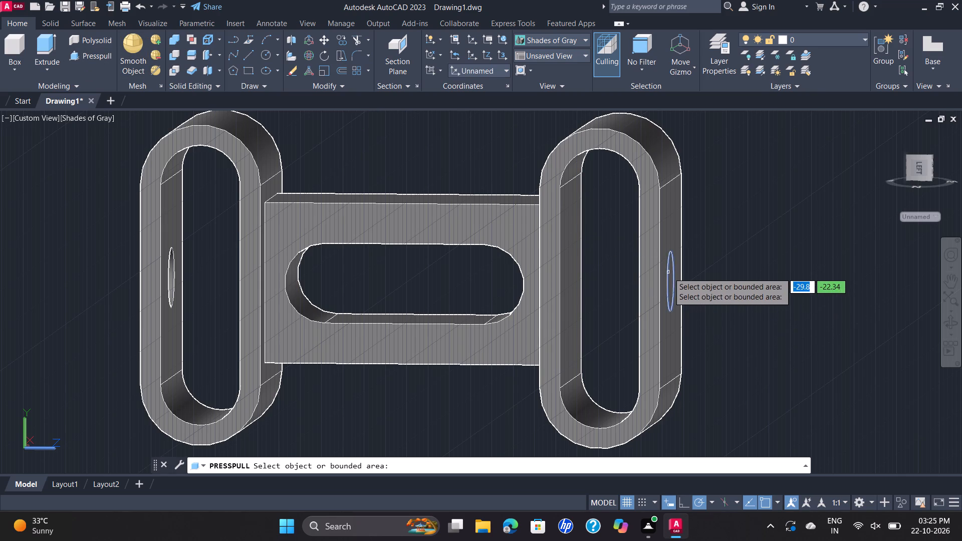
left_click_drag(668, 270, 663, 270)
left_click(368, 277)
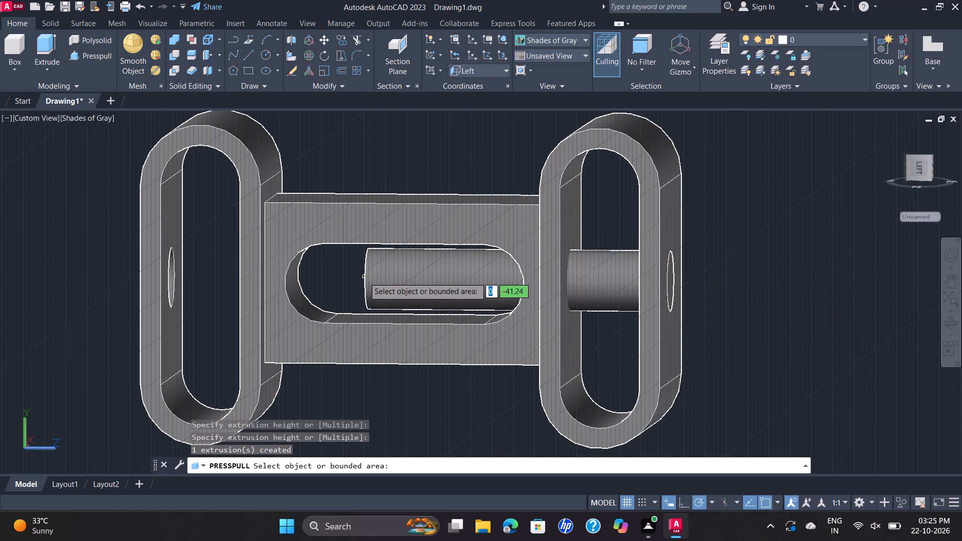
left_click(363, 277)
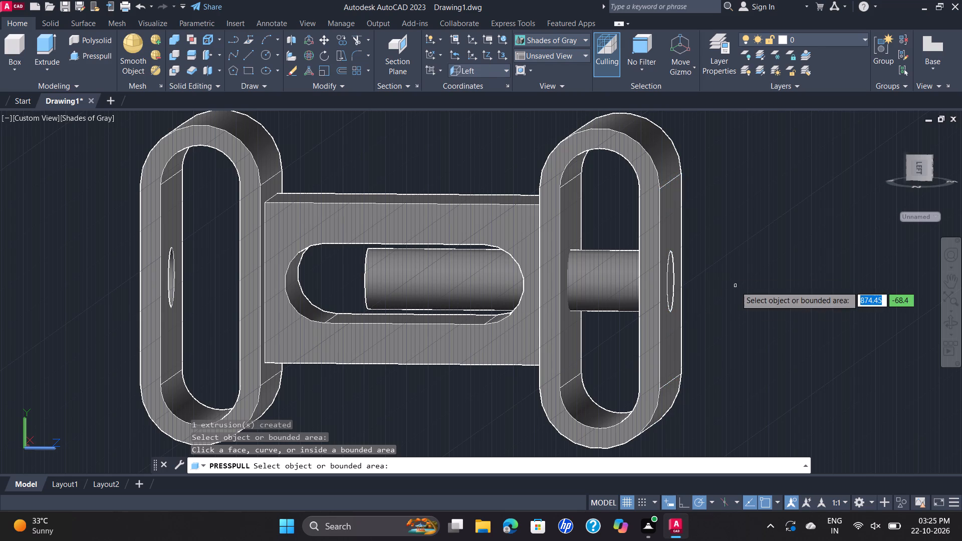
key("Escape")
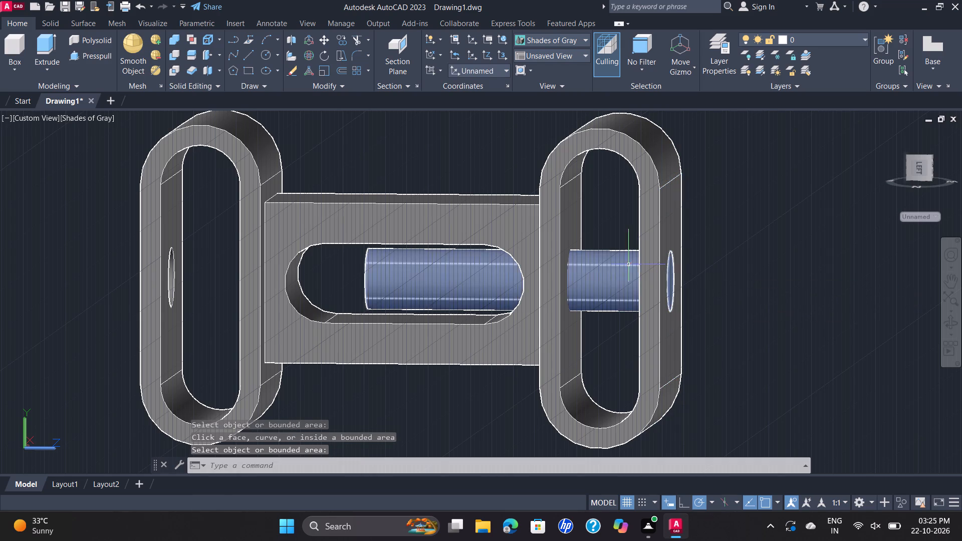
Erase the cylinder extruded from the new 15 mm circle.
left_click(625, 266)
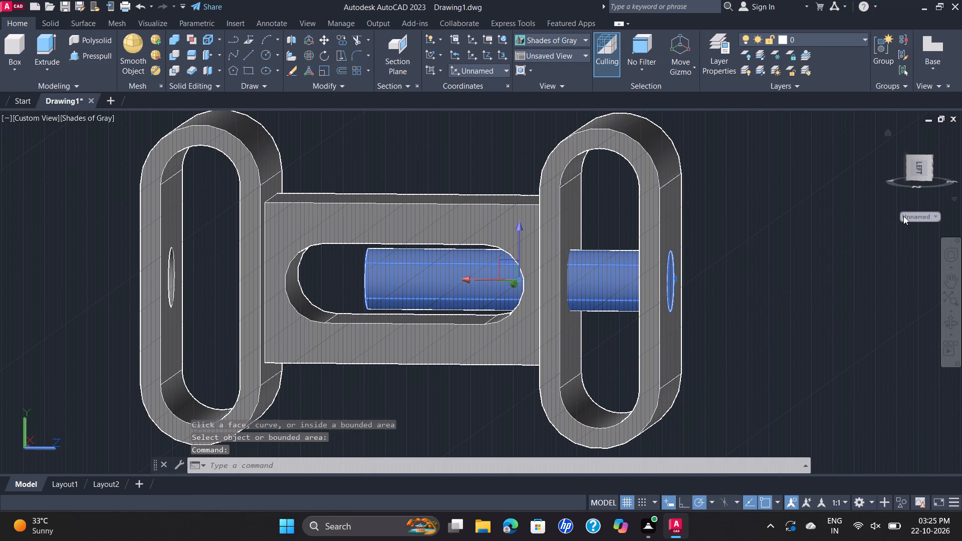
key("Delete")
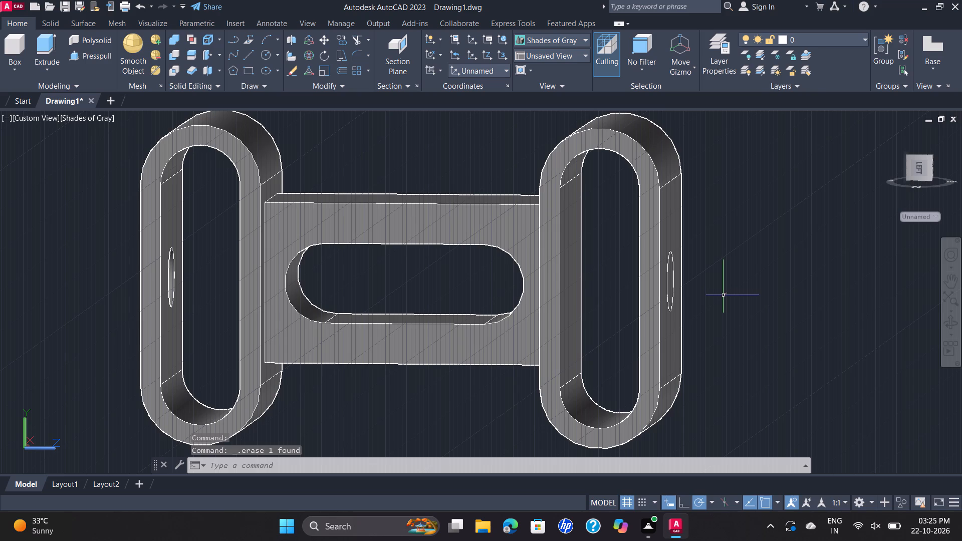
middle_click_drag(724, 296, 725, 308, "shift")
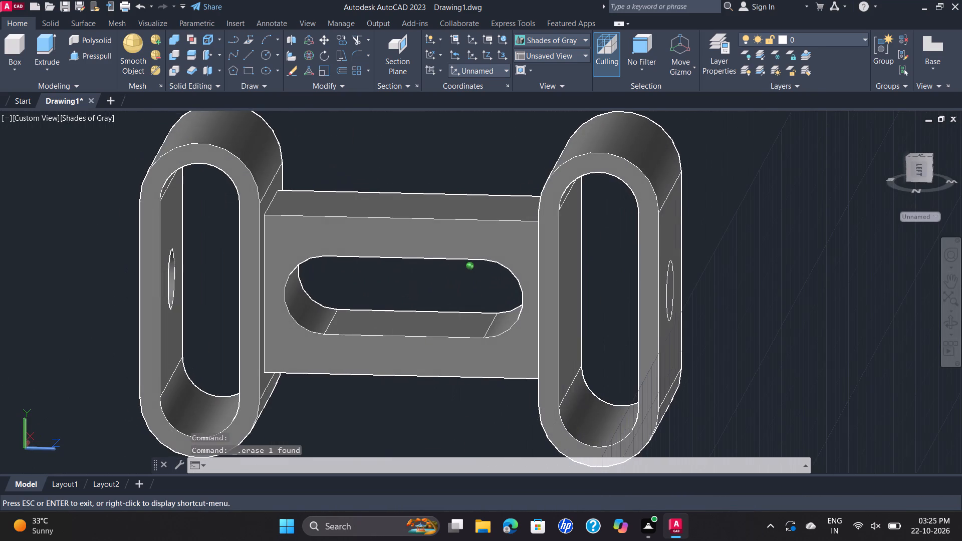
Presspull the circular face inside the cut solid's inner wall hole through that wall and into the middle block.
middle_click_drag(725, 308, 704, 323, "shift")
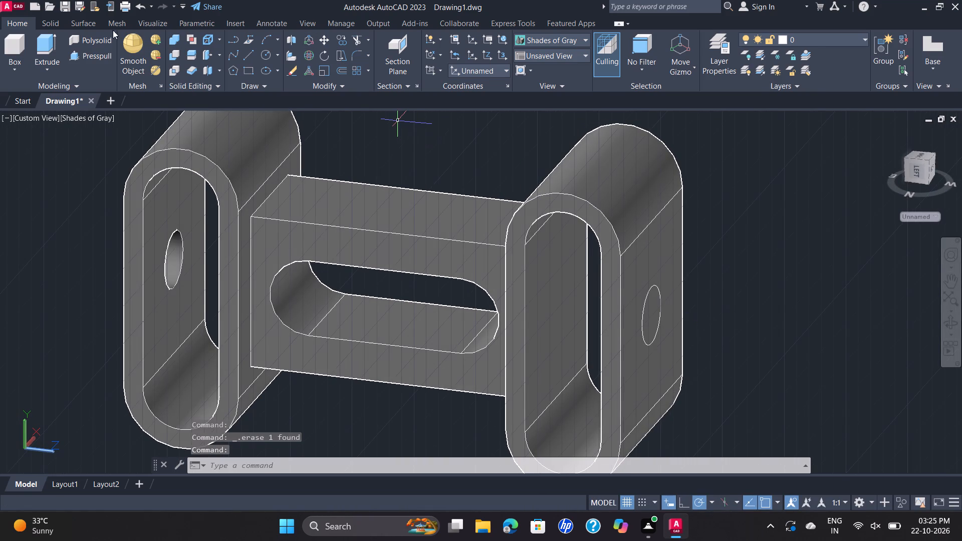
middle_click_drag(731, 224, 673, 199, "shift")
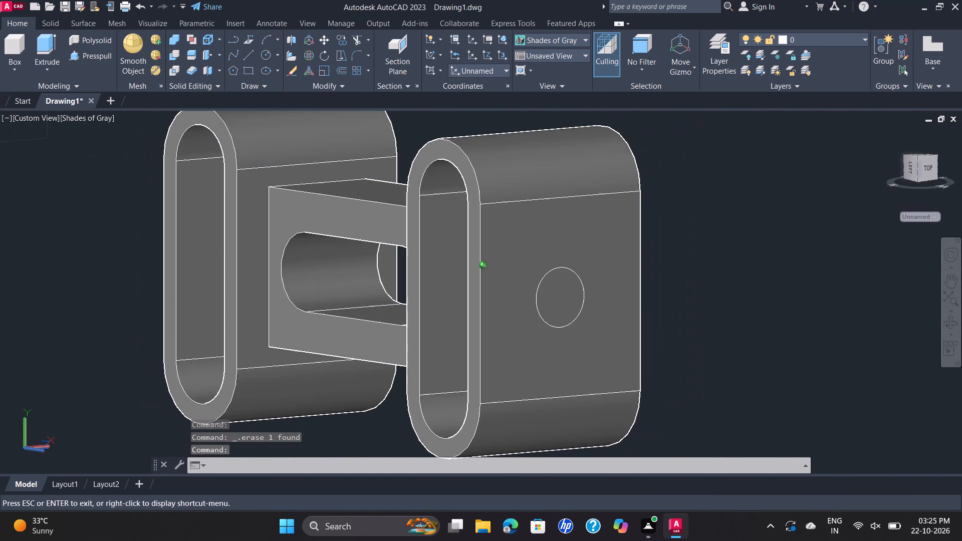
middle_click_drag(673, 199, 824, 192, "shift")
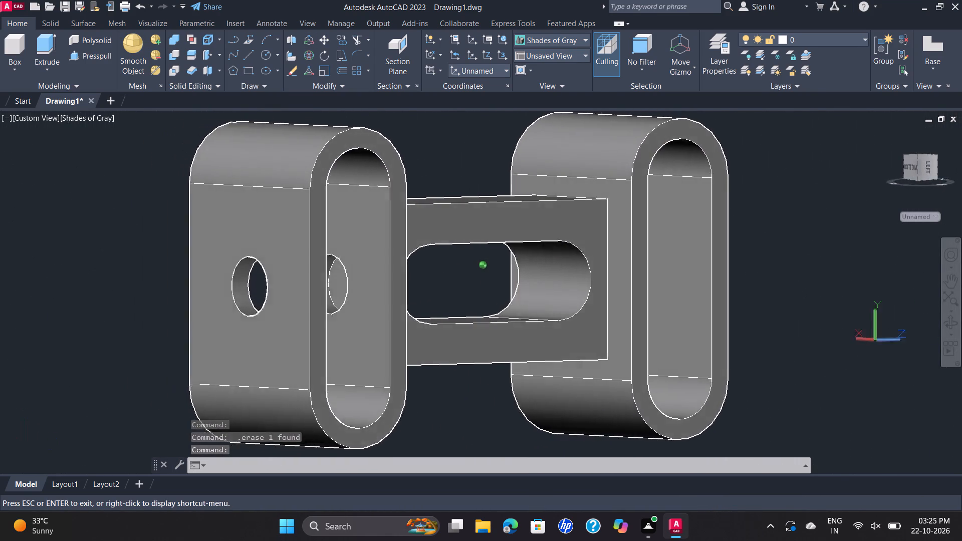
middle_click_drag(824, 192, 817, 196, "shift")
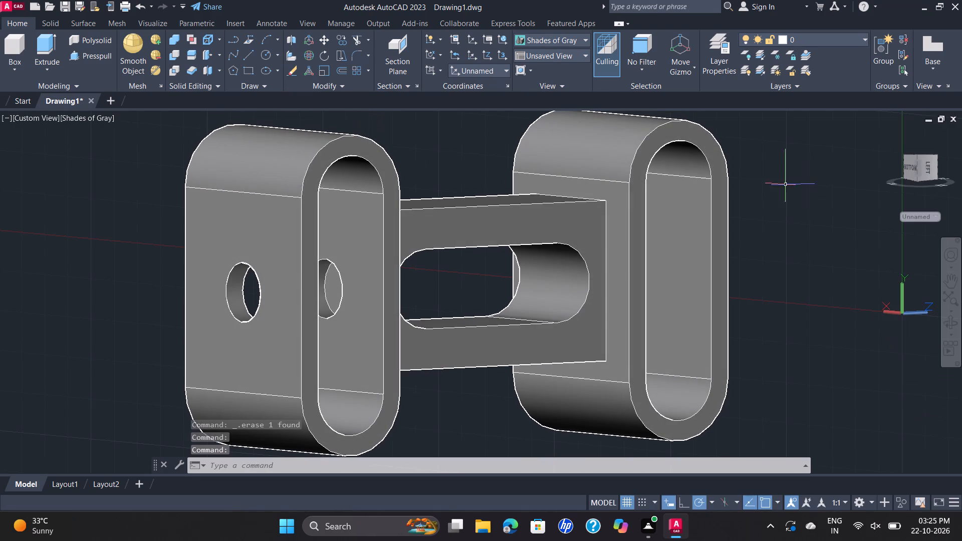
left_click(93, 53)
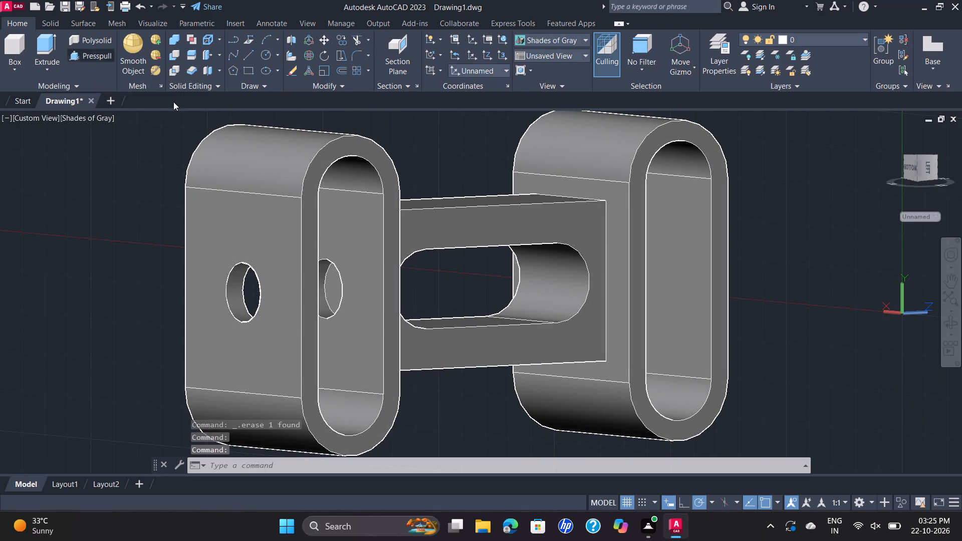
left_click(328, 279)
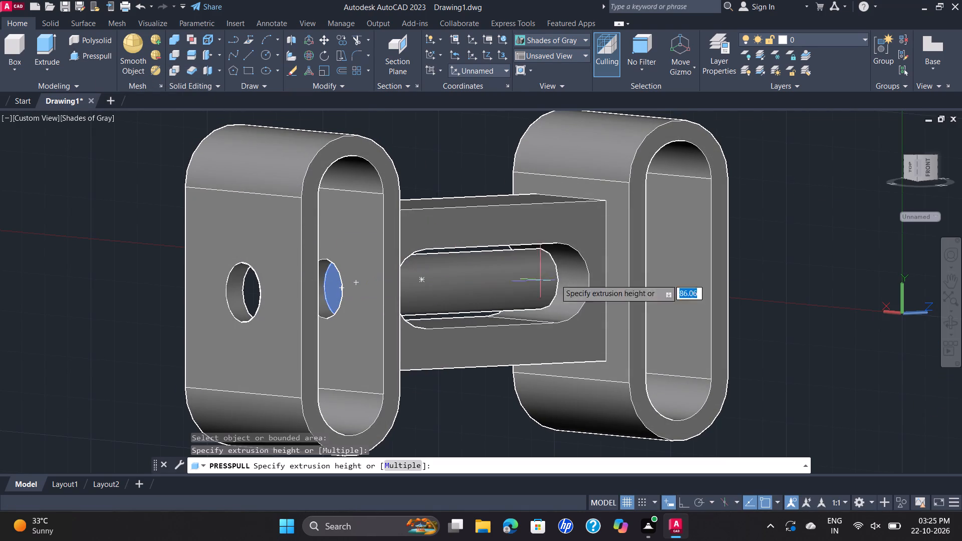
left_click(793, 286)
middle_click_drag(794, 286, 794, 289, "shift")
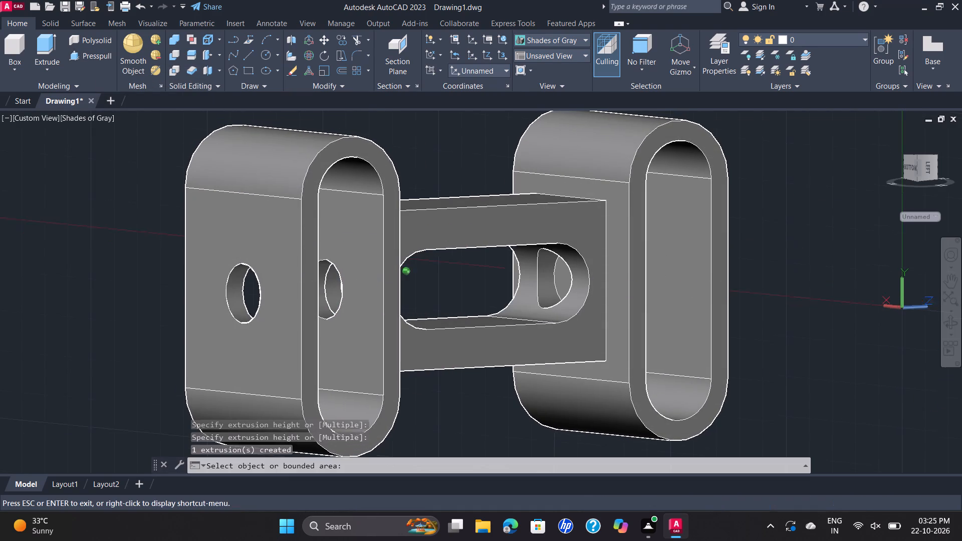
middle_click_drag(794, 289, 802, 292, "shift")
Presspull the circular face at the far end of the block's slot outward through the rest of the part.
left_click(553, 274)
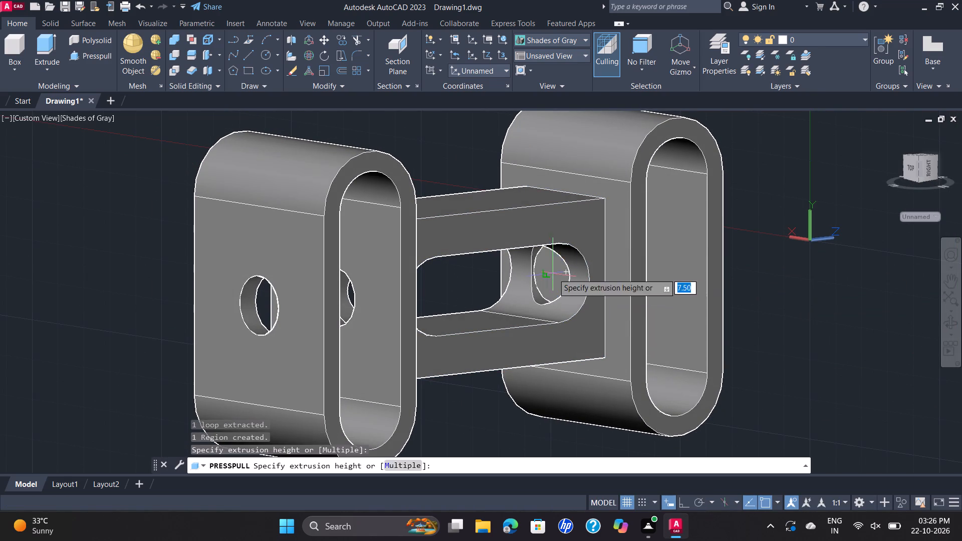
left_click(819, 281)
middle_click_drag(817, 281, 623, 267, "shift")
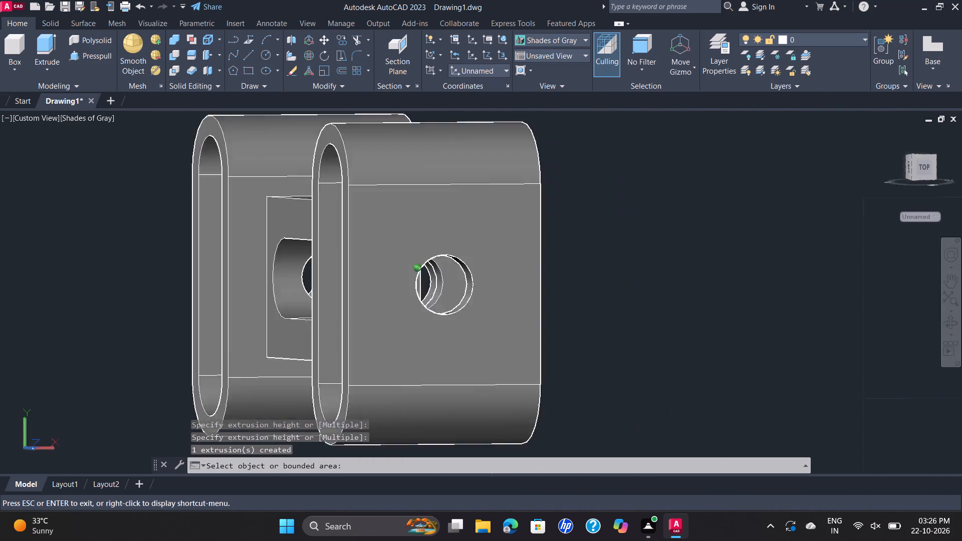
middle_click_drag(623, 267, 746, 287, "shift")
key("Escape")
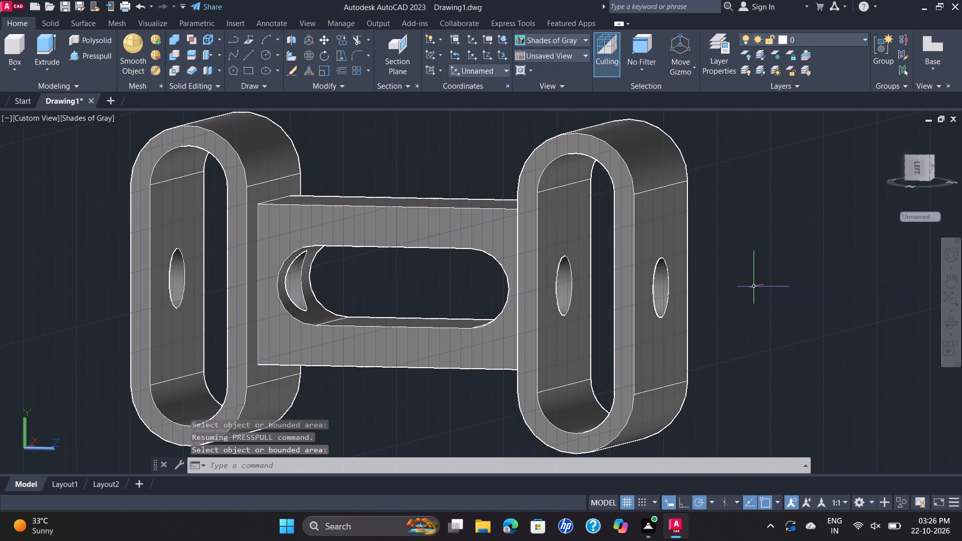
Set the model view to SE Isometric.
scroll(756, 284, "down", 3)
scroll(758, 283, "up", 3)
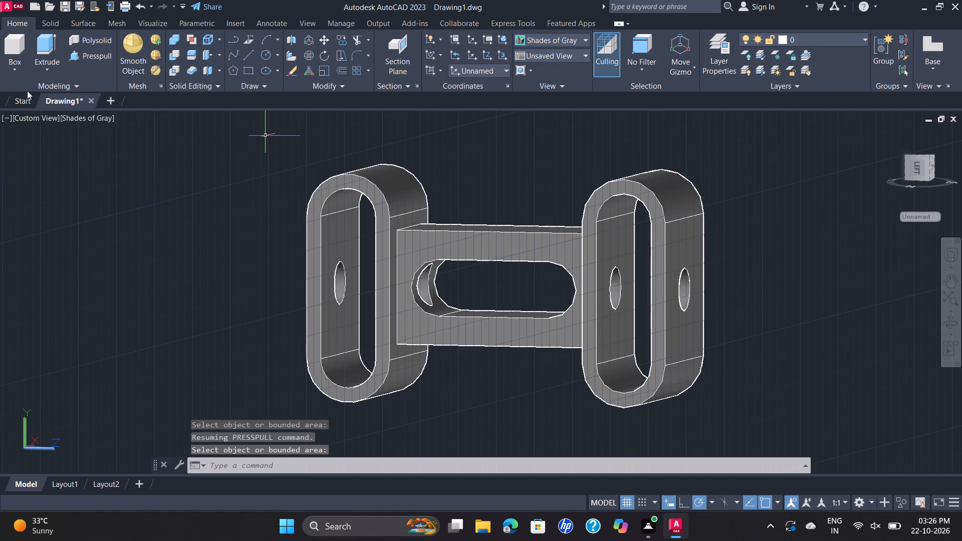
left_click(43, 120)
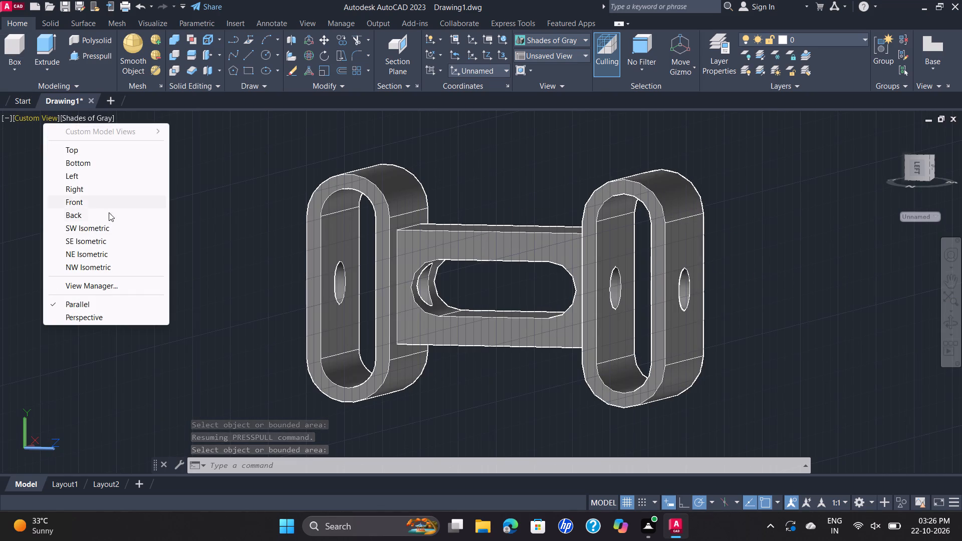
left_click(103, 237)
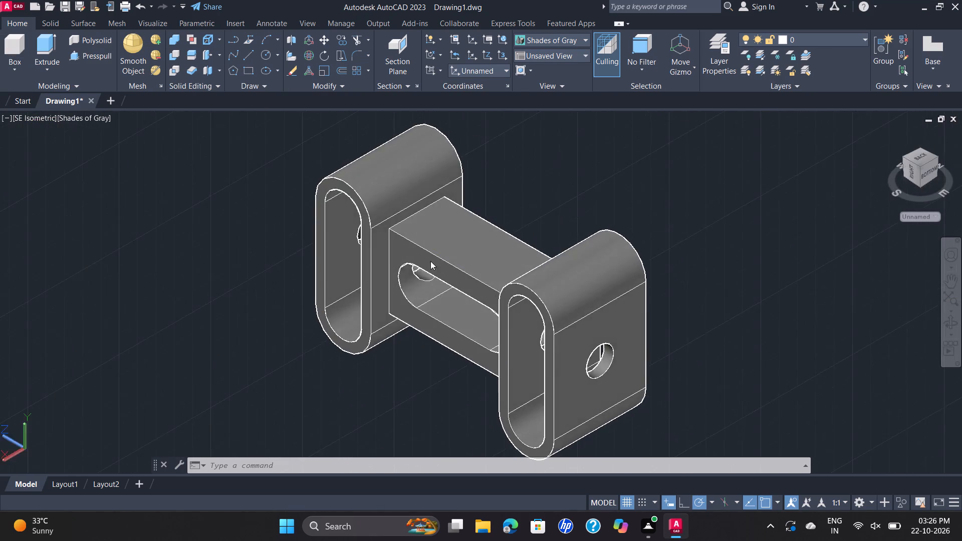
scroll(479, 262, "up", 2)
scroll(480, 262, "down", 3)
scroll(491, 261, "up", 2)
middle_click_drag(502, 263, 515, 250)
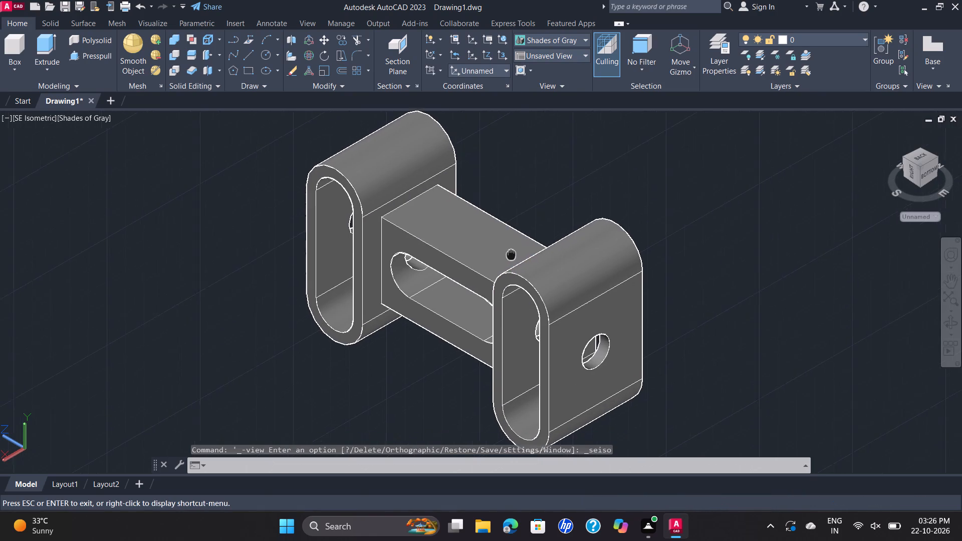
middle_click_drag(515, 250, 525, 272)
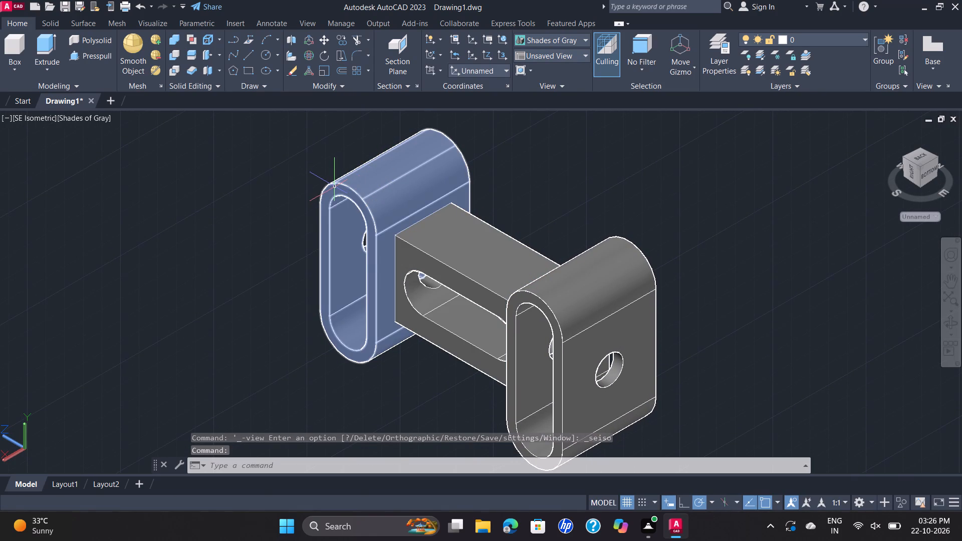
Union the two slotted end solids and the middle slotted block into one solid.
left_click(802, 249)
left_click(332, 299)
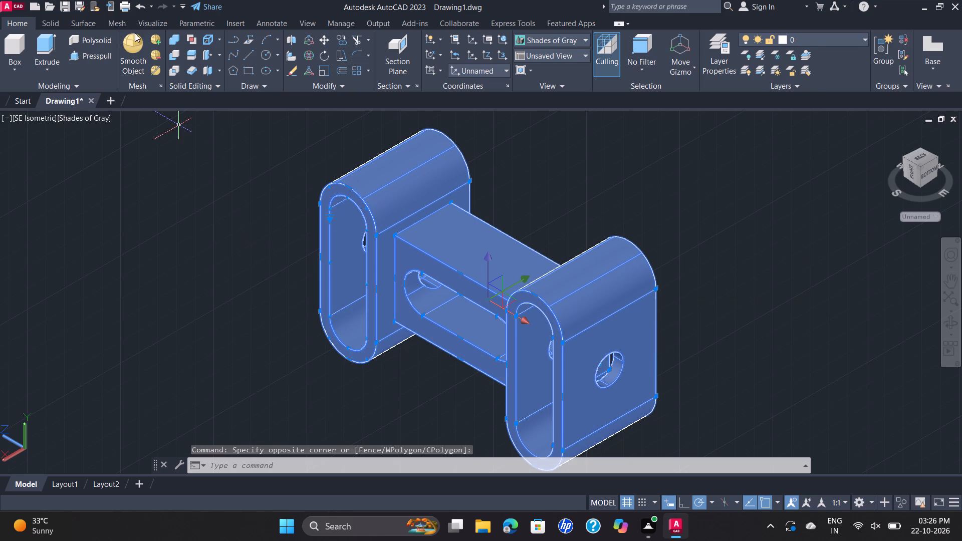
left_click(173, 36)
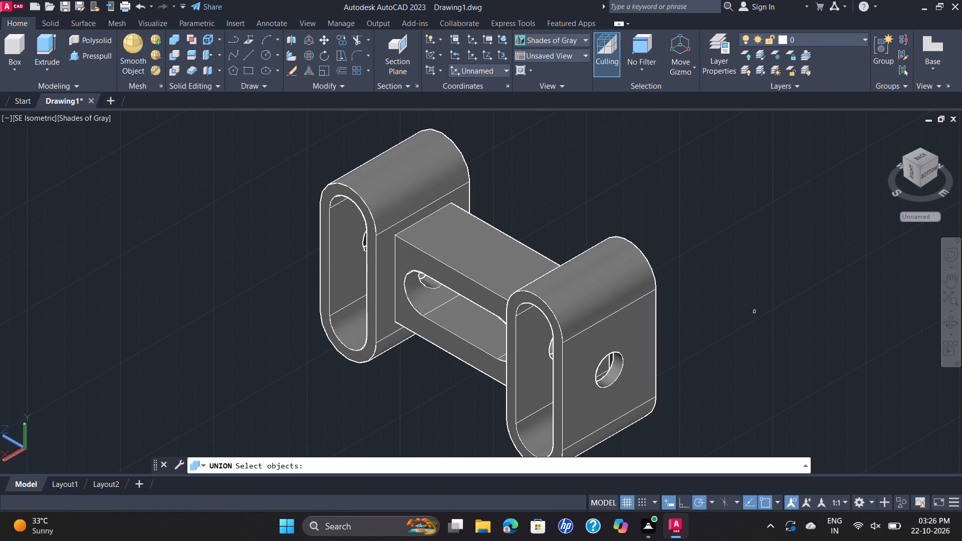
left_click_drag(847, 349, 688, 325)
left_click(335, 251)
right_click(394, 236)
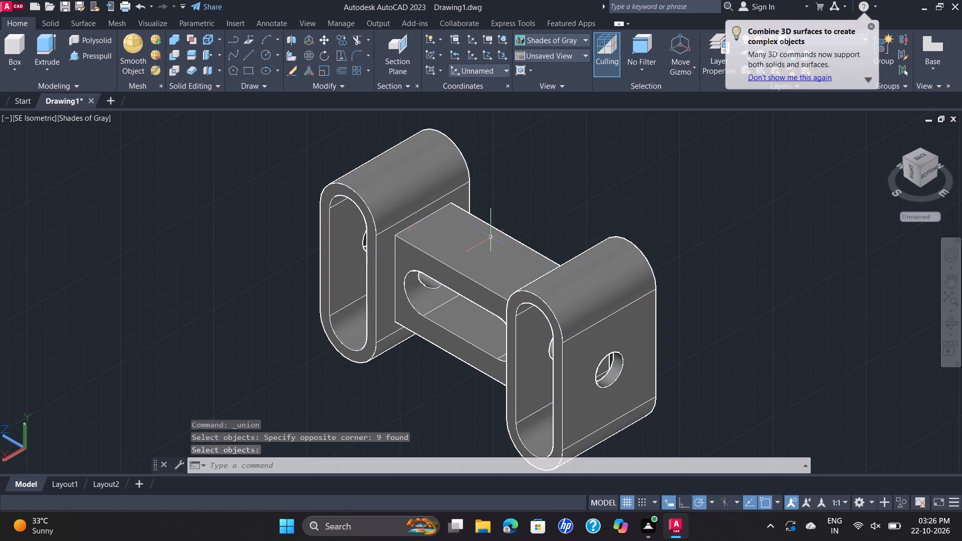
Move the joined solid clear of its leftover profile curves.
left_click(517, 260)
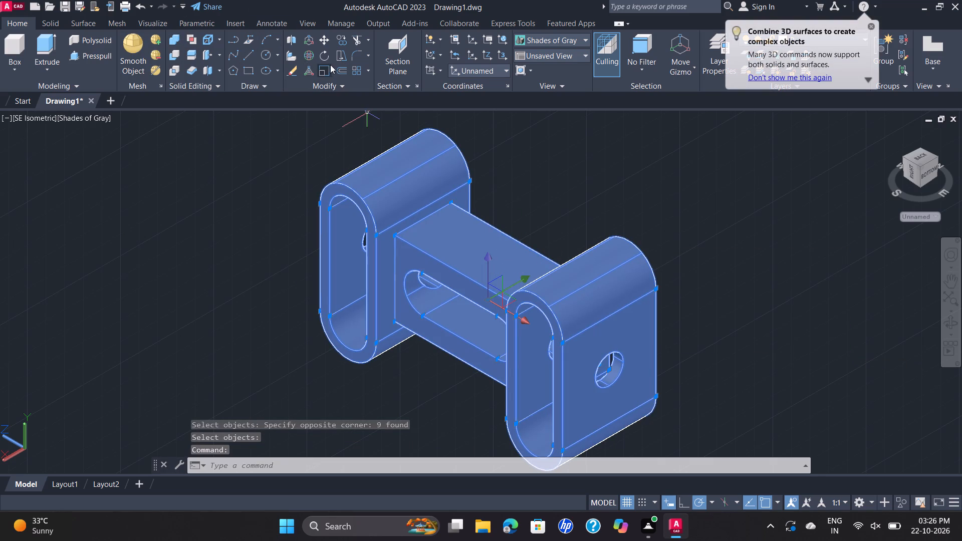
left_click(321, 39)
left_click(447, 232)
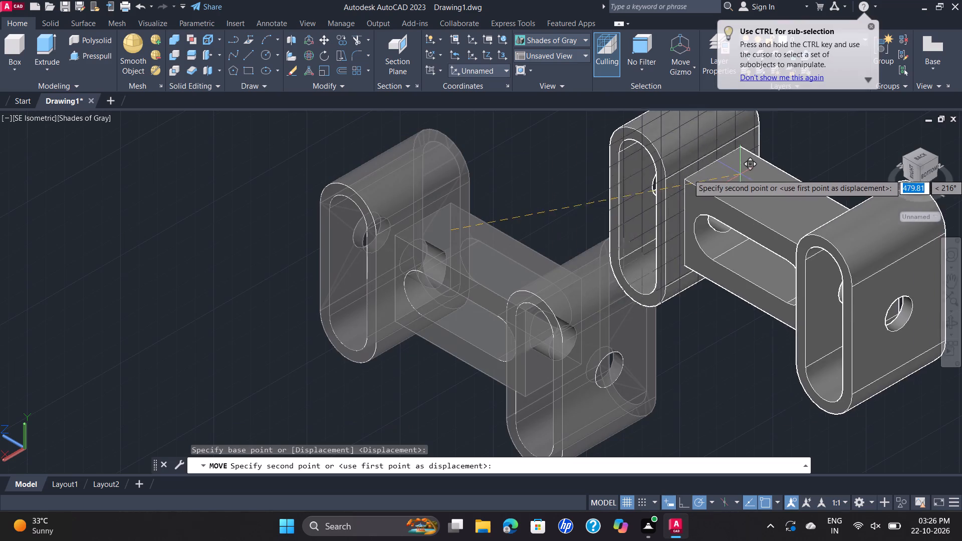
left_click(762, 174)
Delete the leftover slot, rectangle and circle profiles and the short line beside the moved solid.
scroll(663, 332, "down", 1)
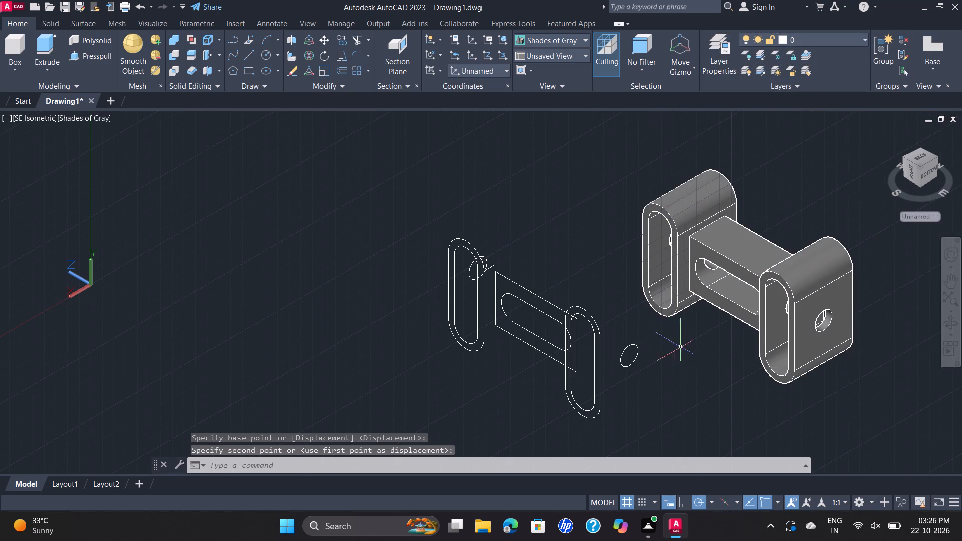
left_click_drag(684, 354, 675, 354)
left_click(220, 331)
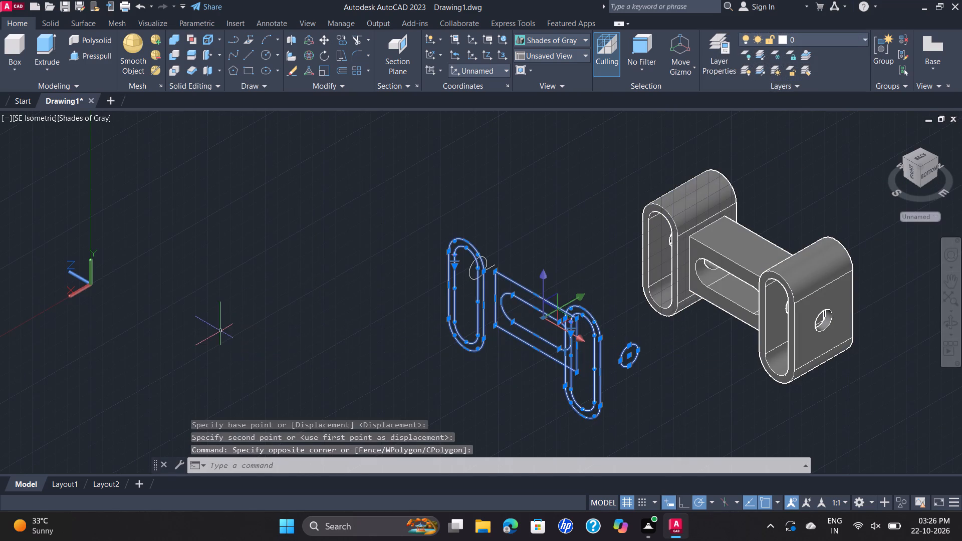
key("Delete")
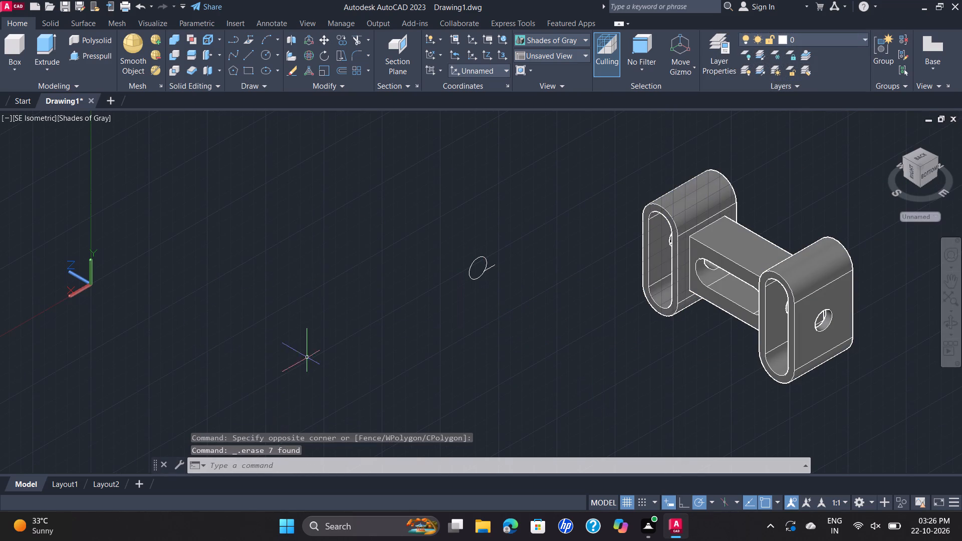
left_click_drag(535, 205, 532, 217)
left_click(423, 320)
key("Delete")
Set the visual style of the model view to Realistic.
scroll(799, 224, "down", 1)
middle_click_drag(799, 224, 647, 223)
scroll(650, 229, "up", 2)
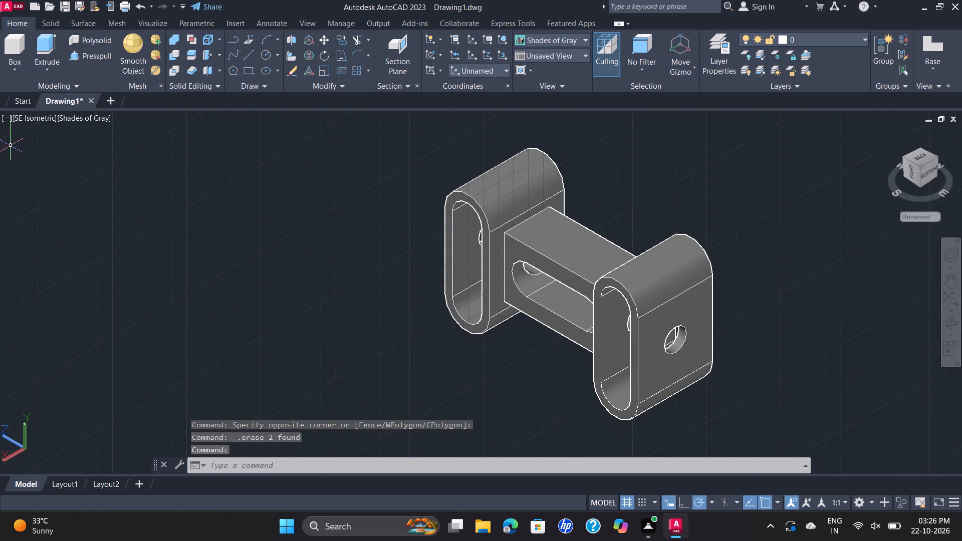
left_click(81, 123)
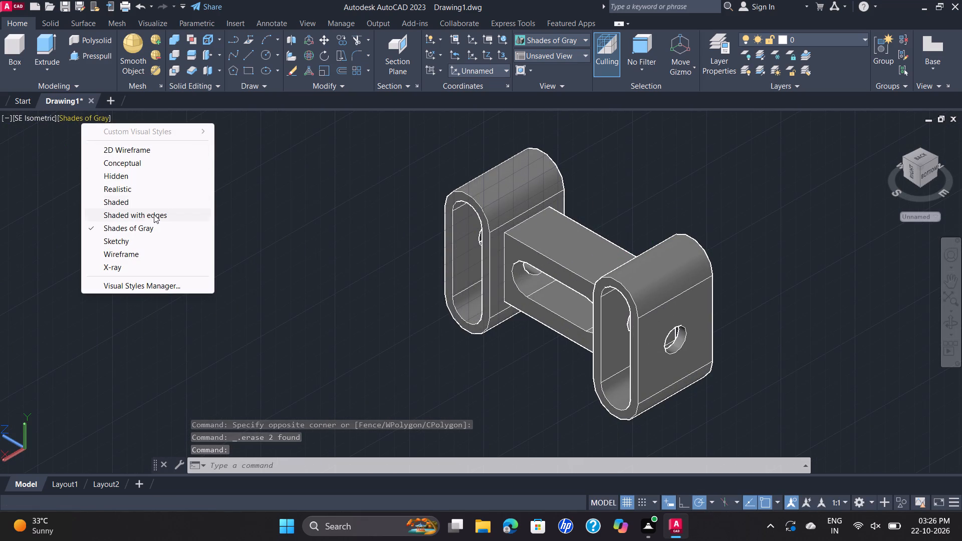
left_click(157, 190)
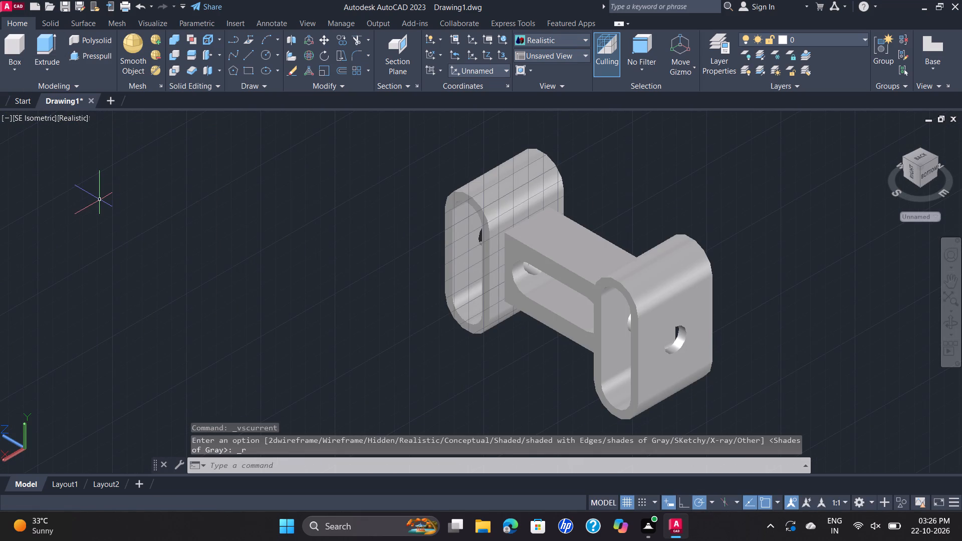
Open the Properties palette, pick the joined solid and set Material to ByBlock.
type("PR")
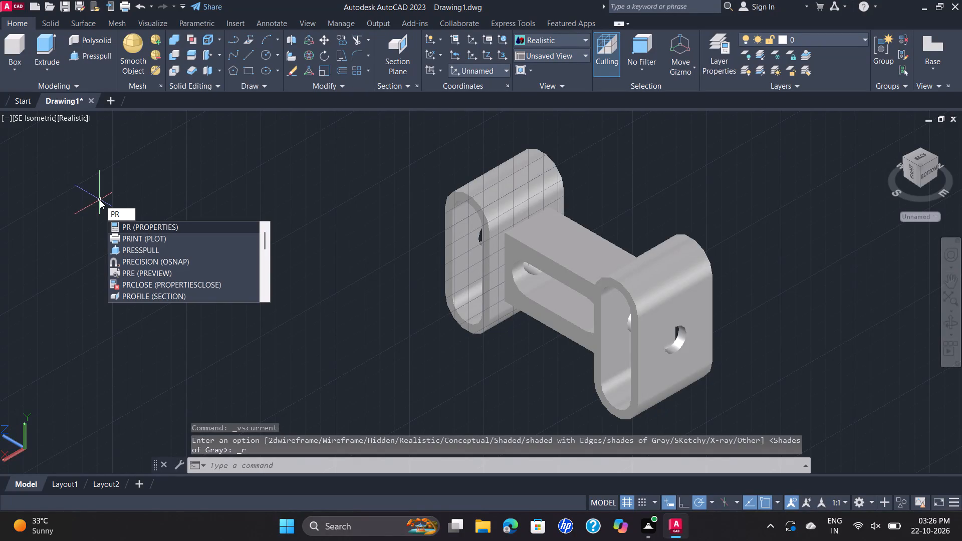
key("Return")
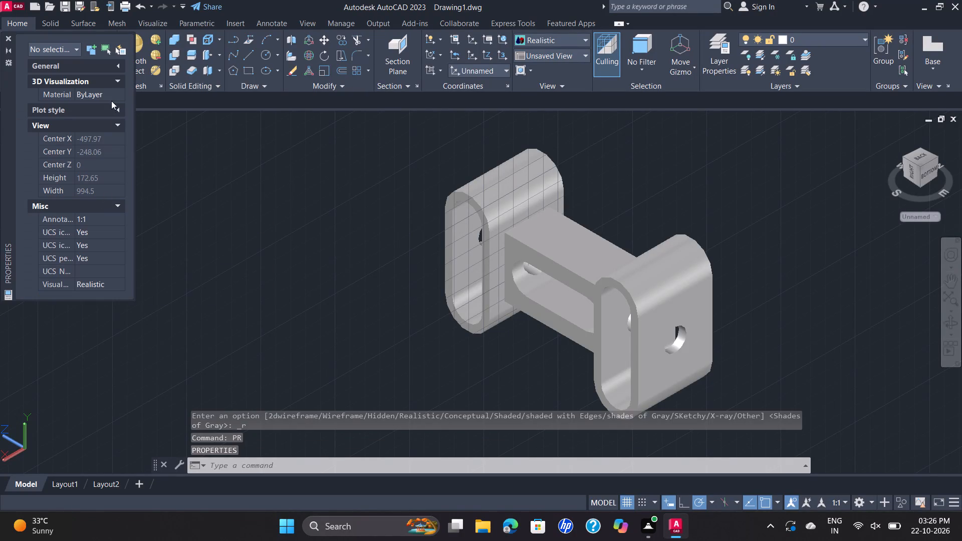
left_click(100, 50)
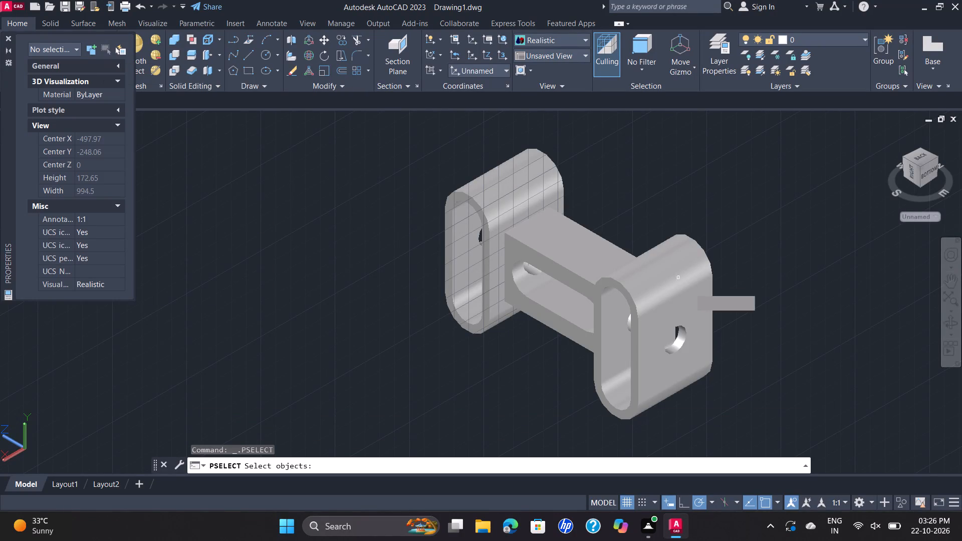
left_click(636, 260)
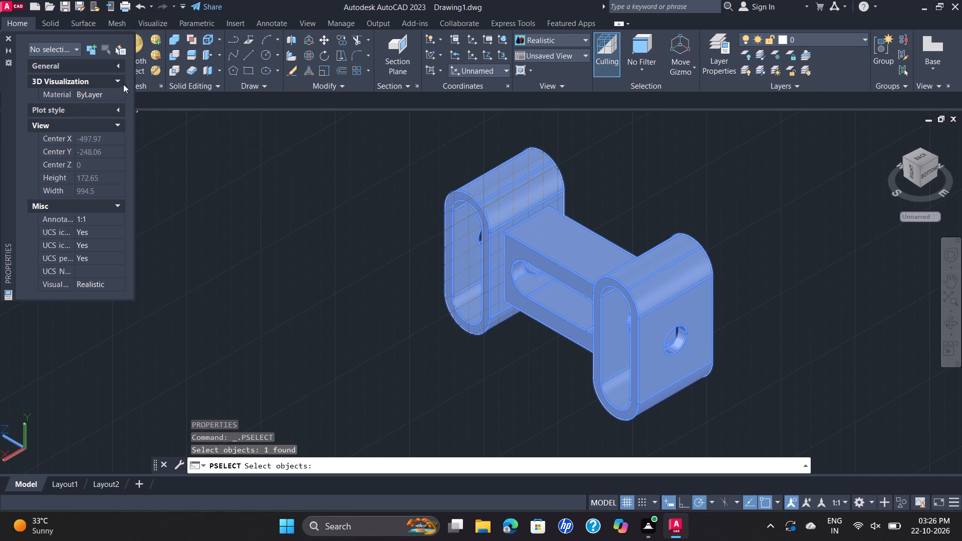
double_click(115, 97)
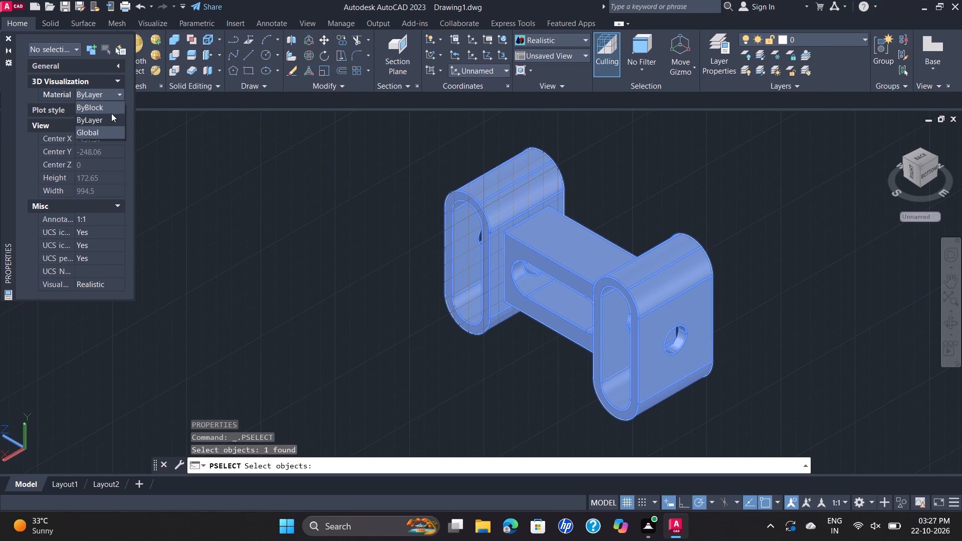
left_click(109, 107)
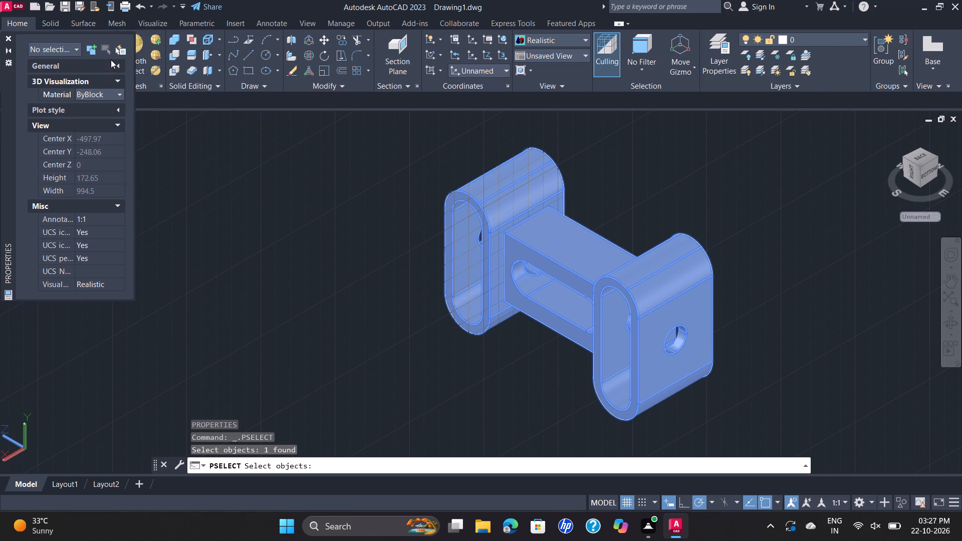
Select the whole joined solid for the Properties palette and pick index color 53 for its Color.
left_click(104, 51)
left_click(90, 50)
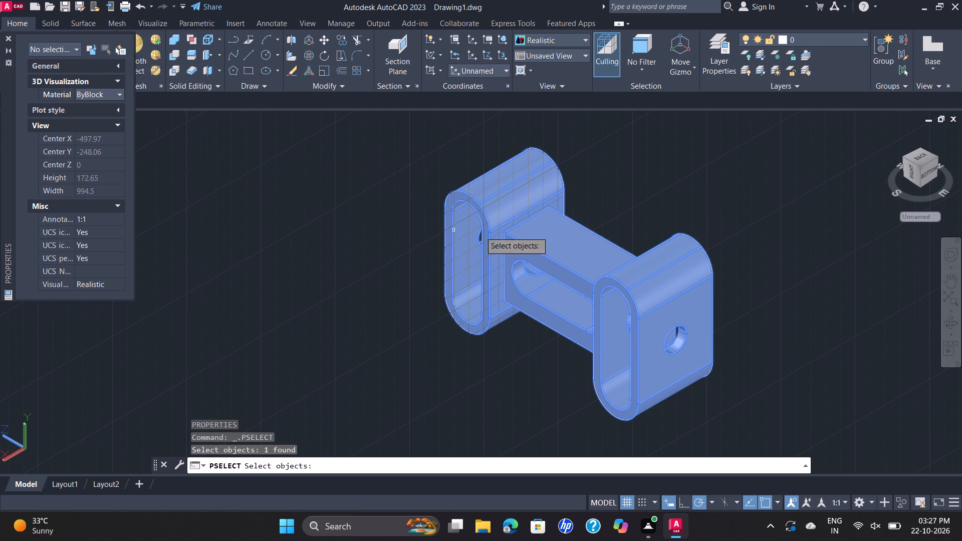
left_click(525, 213)
left_click_drag(403, 113, 403, 119)
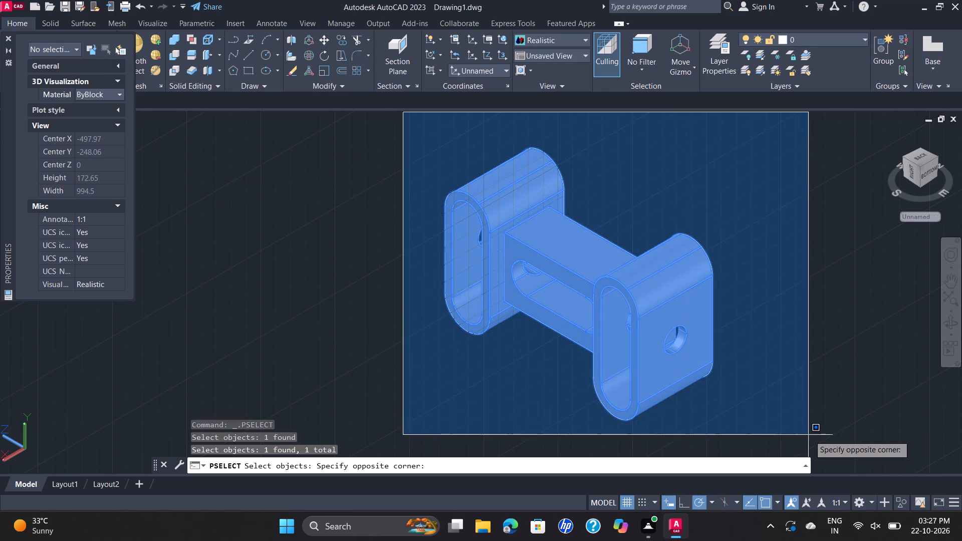
left_click_drag(809, 435, 803, 422)
right_click(732, 340)
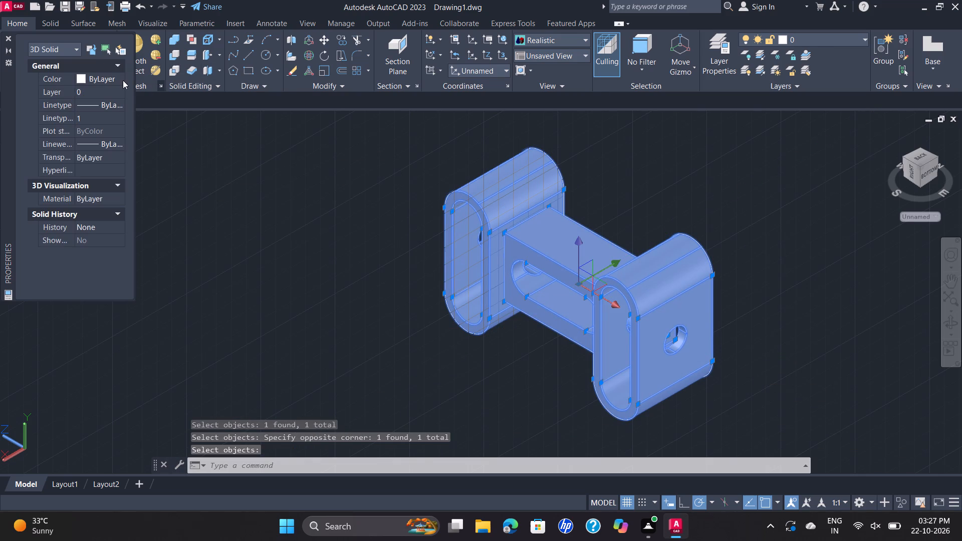
left_click(119, 76)
left_click(119, 76)
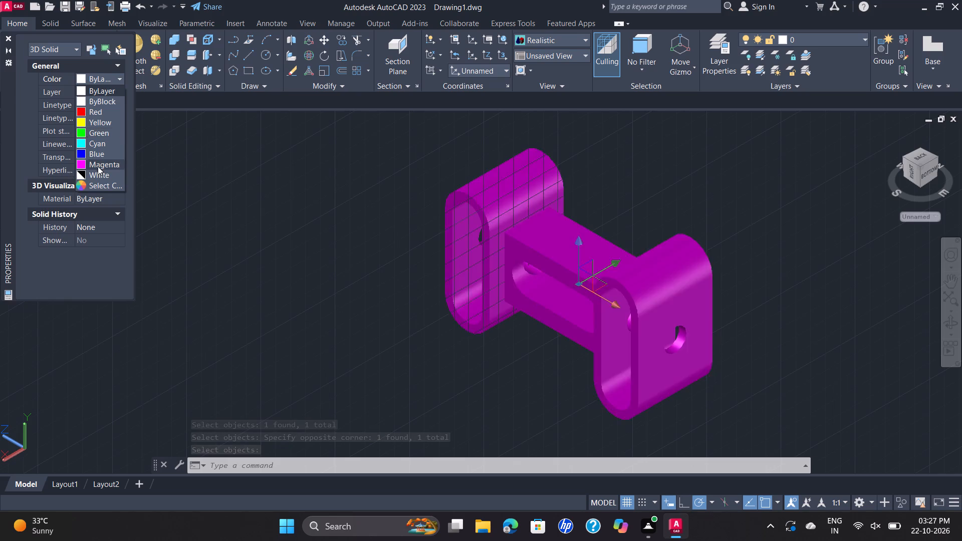
left_click(107, 189)
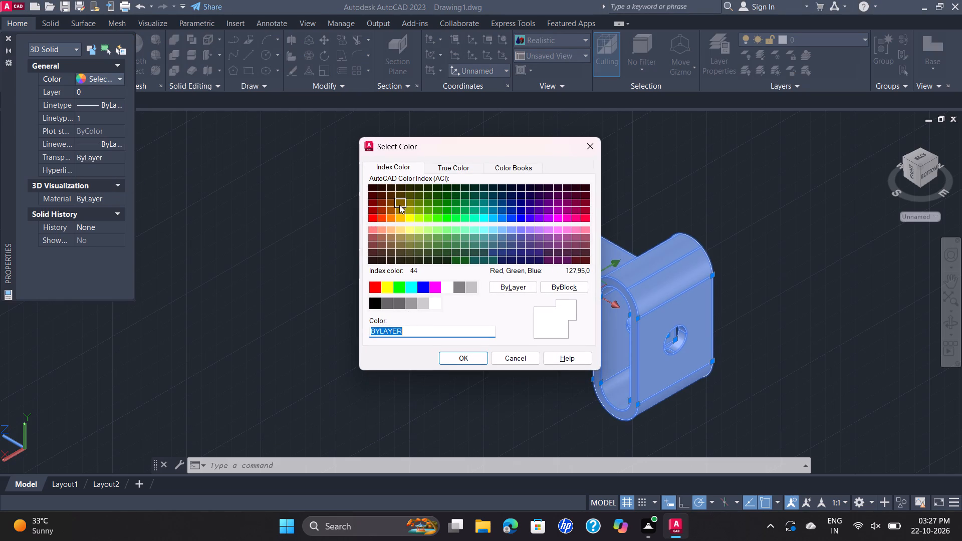
left_click(408, 236)
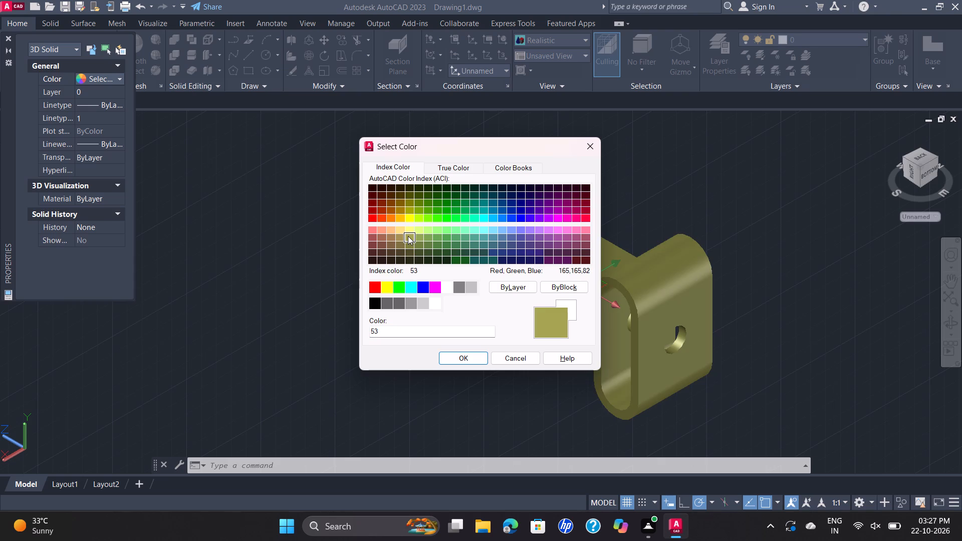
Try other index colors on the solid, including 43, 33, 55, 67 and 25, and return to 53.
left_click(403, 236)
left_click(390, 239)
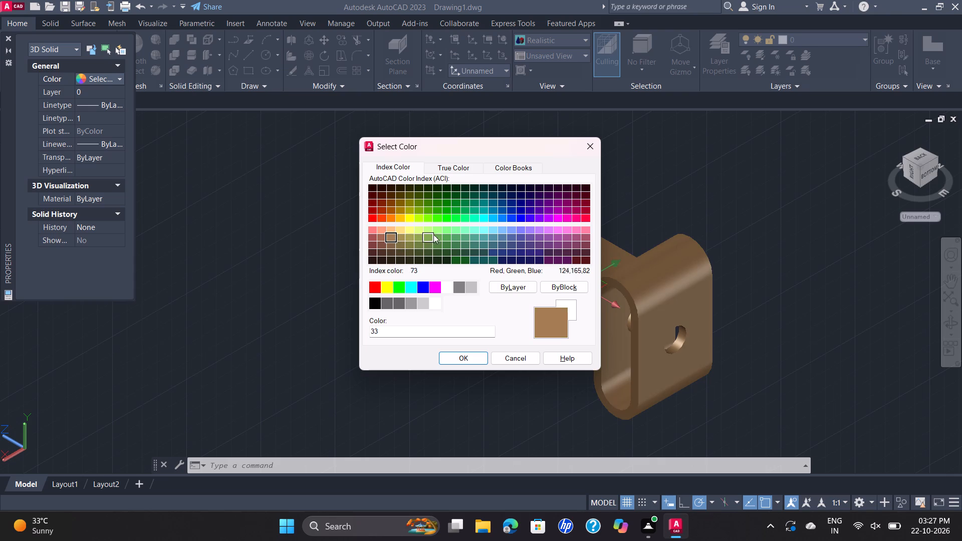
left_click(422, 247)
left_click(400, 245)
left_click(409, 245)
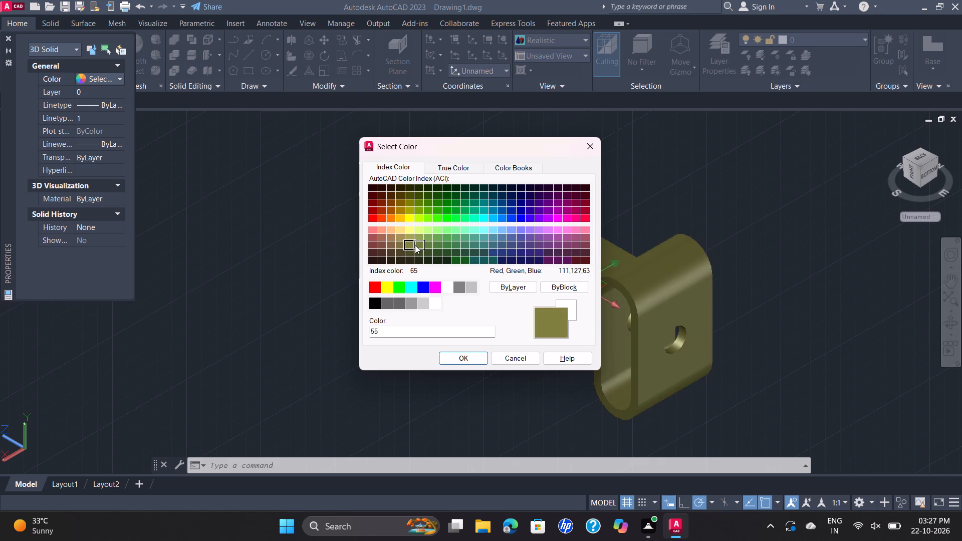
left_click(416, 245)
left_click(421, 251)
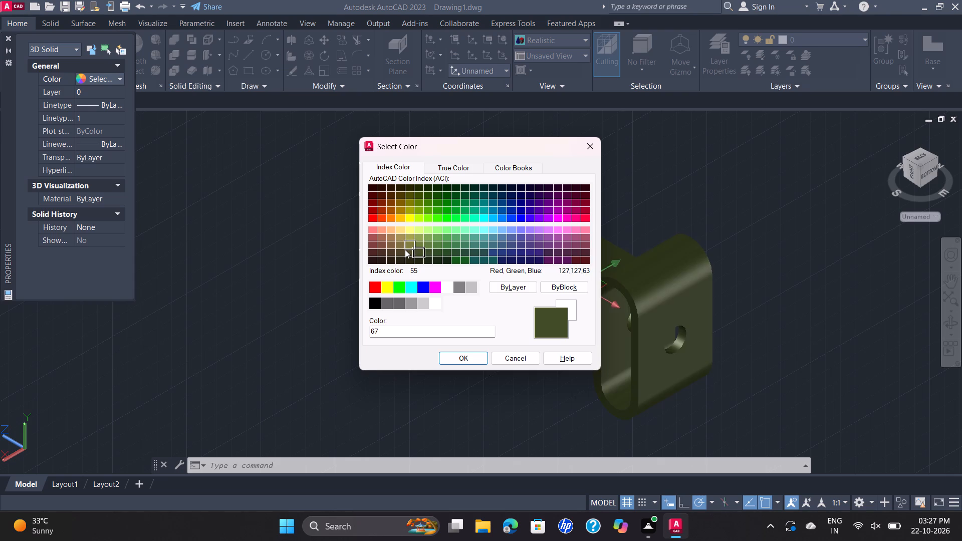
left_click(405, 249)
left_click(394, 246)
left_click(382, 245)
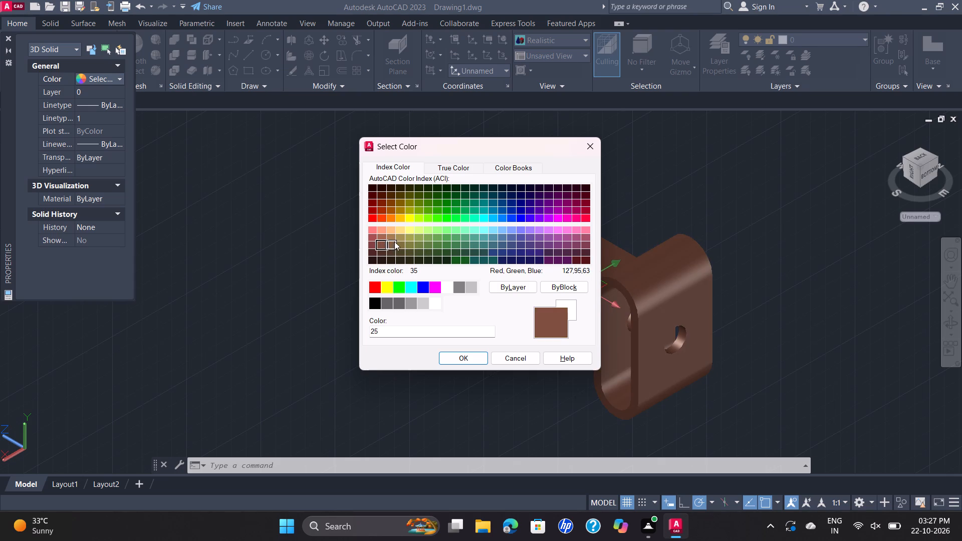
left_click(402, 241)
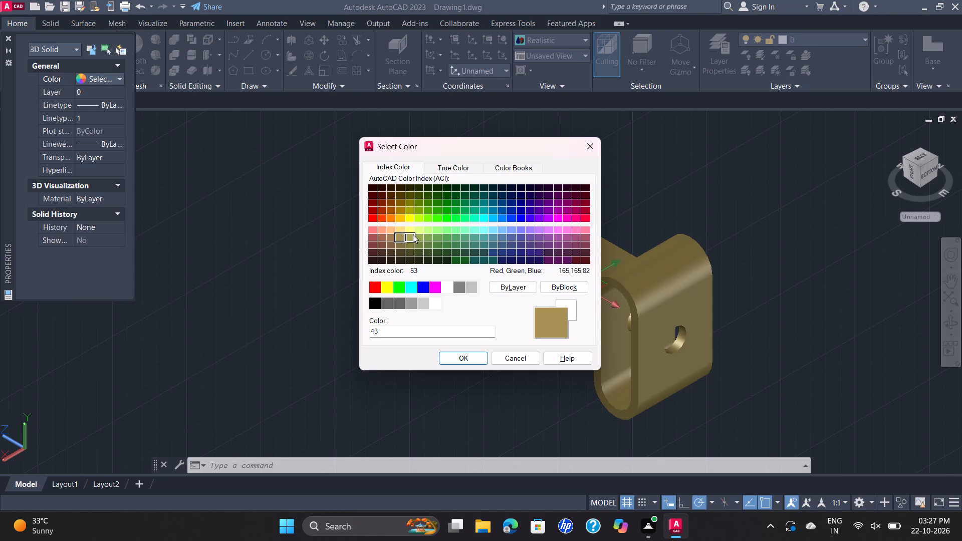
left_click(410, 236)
Apply the chosen color to the solid, clear the selection and close the Properties palette.
left_click(465, 356)
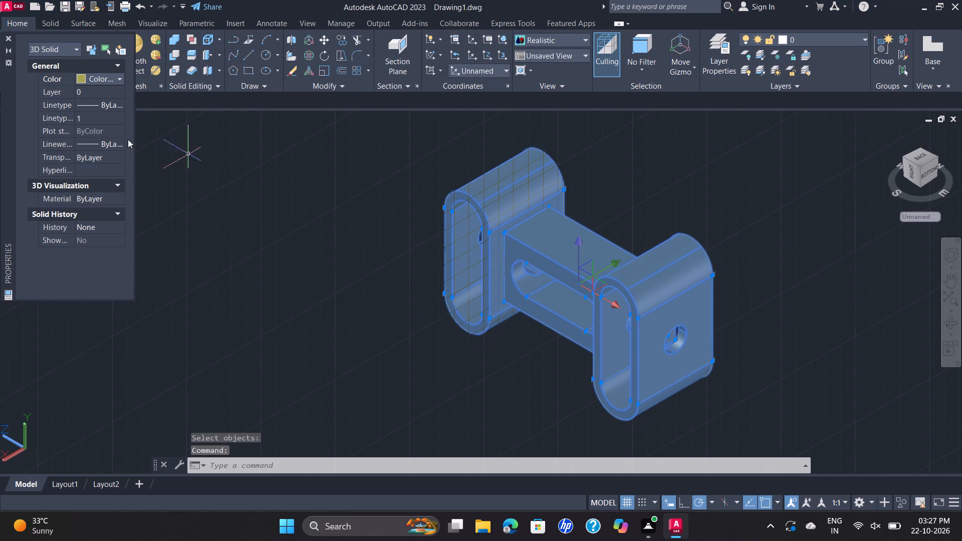
double_click(223, 163)
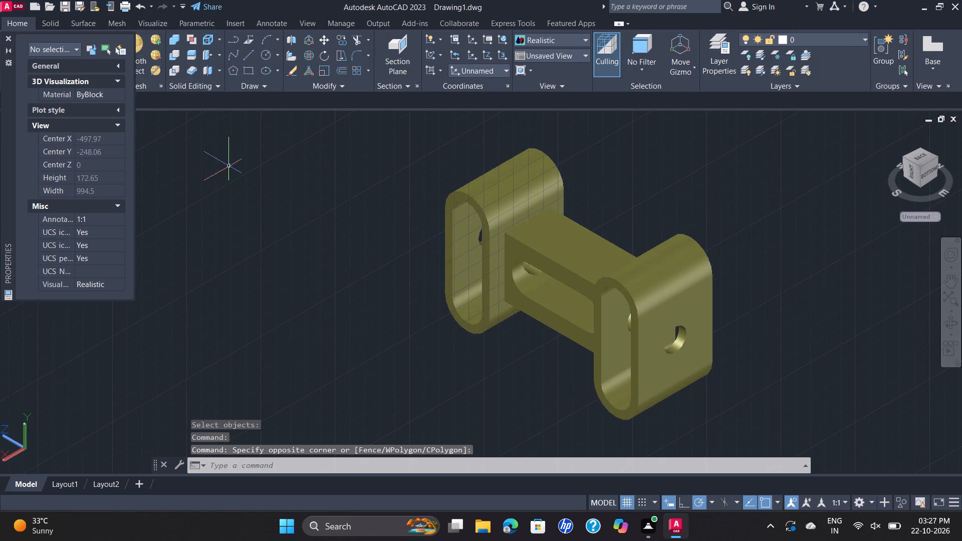
scroll(510, 204, "up", 2)
scroll(597, 189, "down", 2)
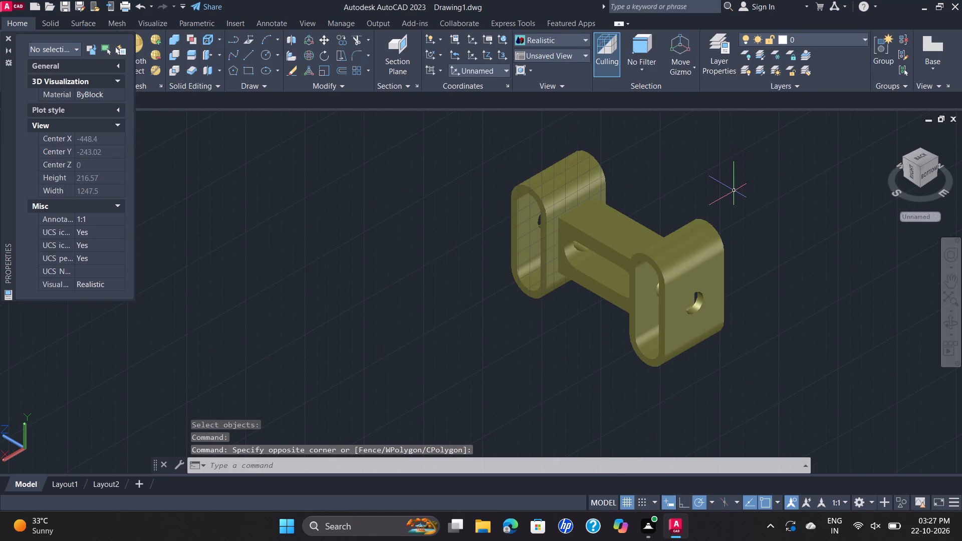
middle_click_drag(734, 192, 677, 194)
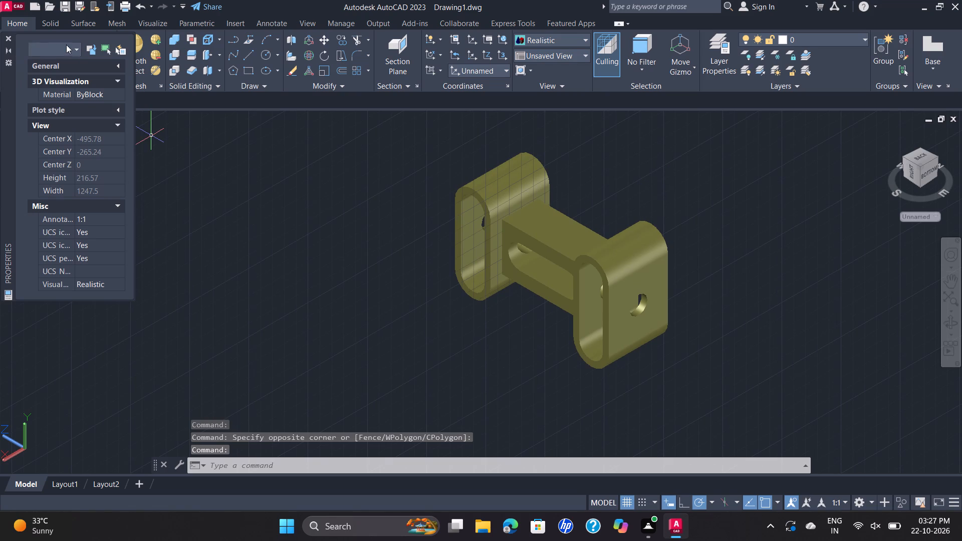
left_click(6, 36)
Save the drawing in the Documents folder under the name D 54.
scroll(677, 263, "up", 2)
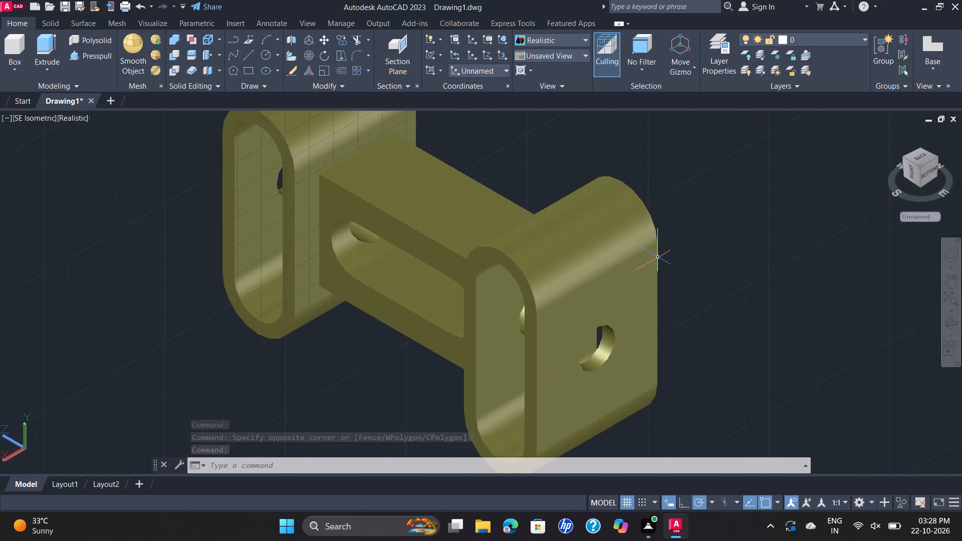
scroll(654, 254, "down", 1)
middle_click_drag(658, 254, 674, 302)
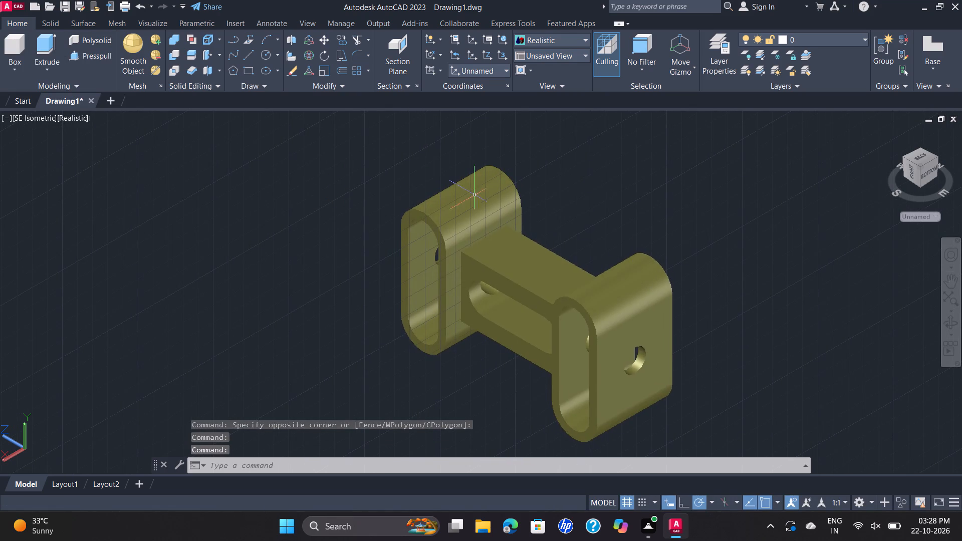
key("ctrl+s")
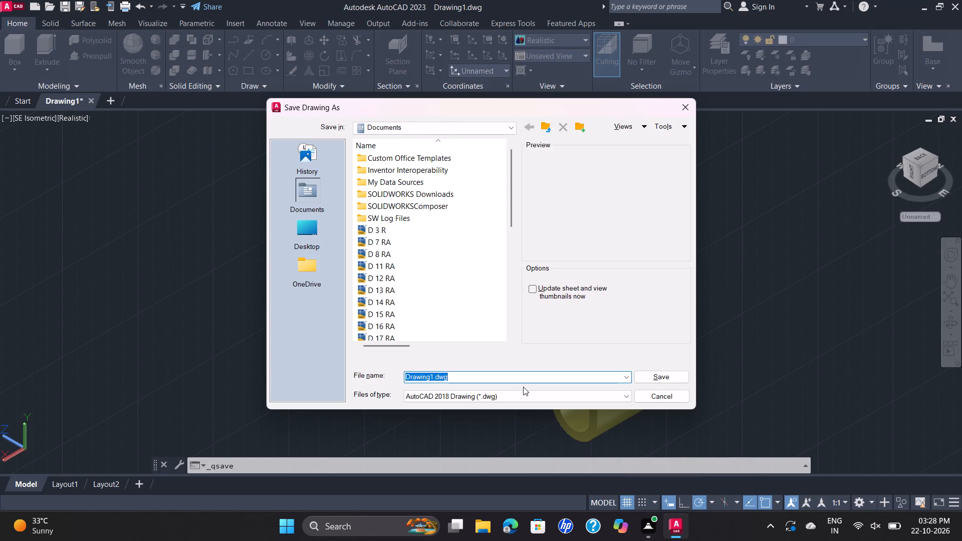
type("D")
key("space")
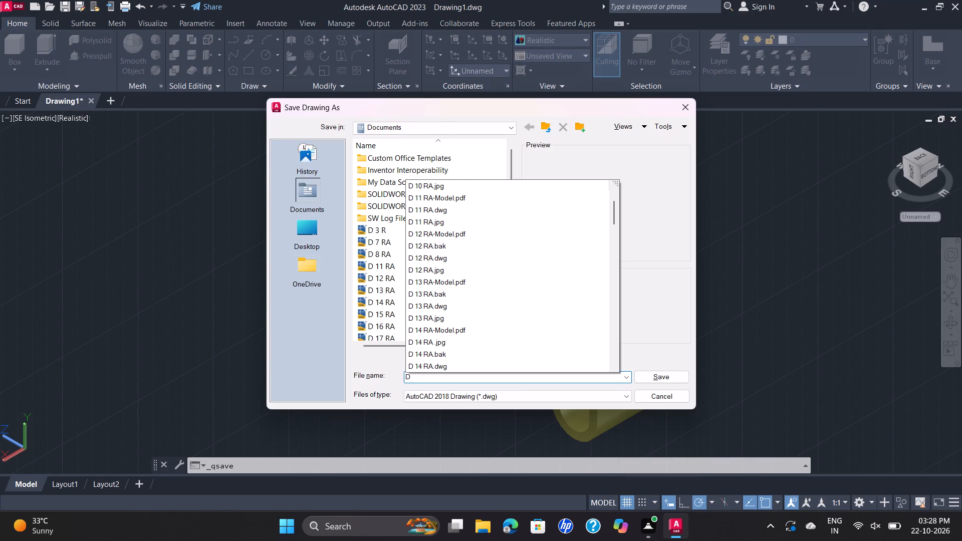
type("54")
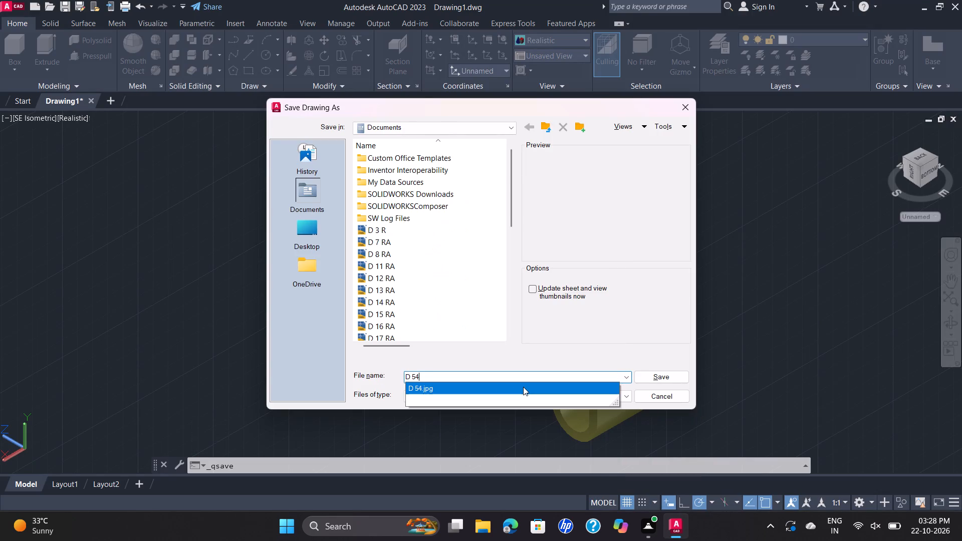
left_click(669, 381)
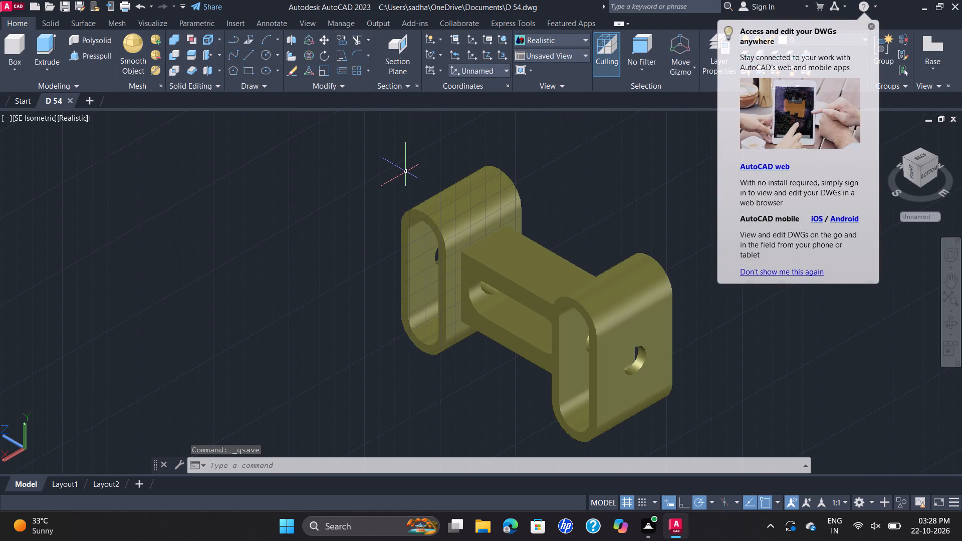
Set up a plot with DWG To PDF.pc3, landscape orientation and a plot window around the whole solid.
type("PLO")
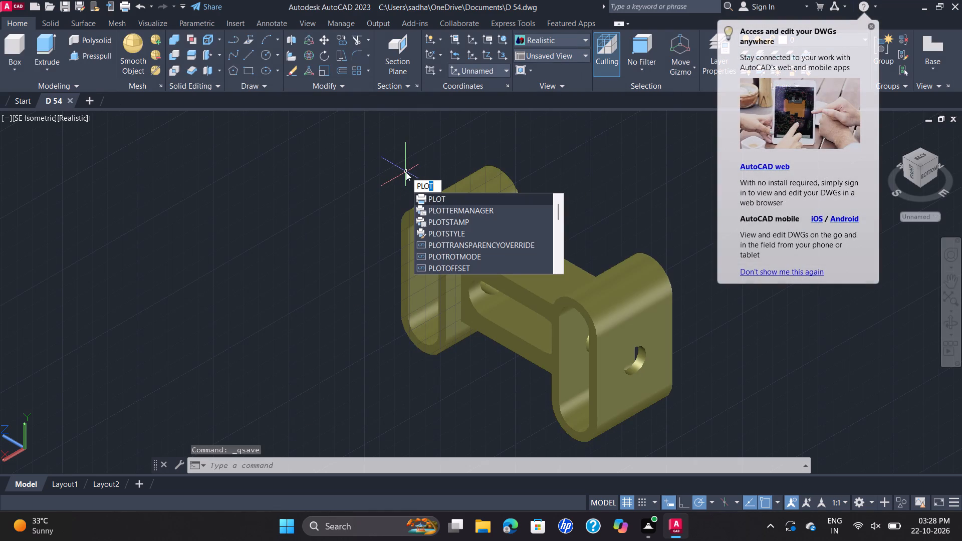
key("Return")
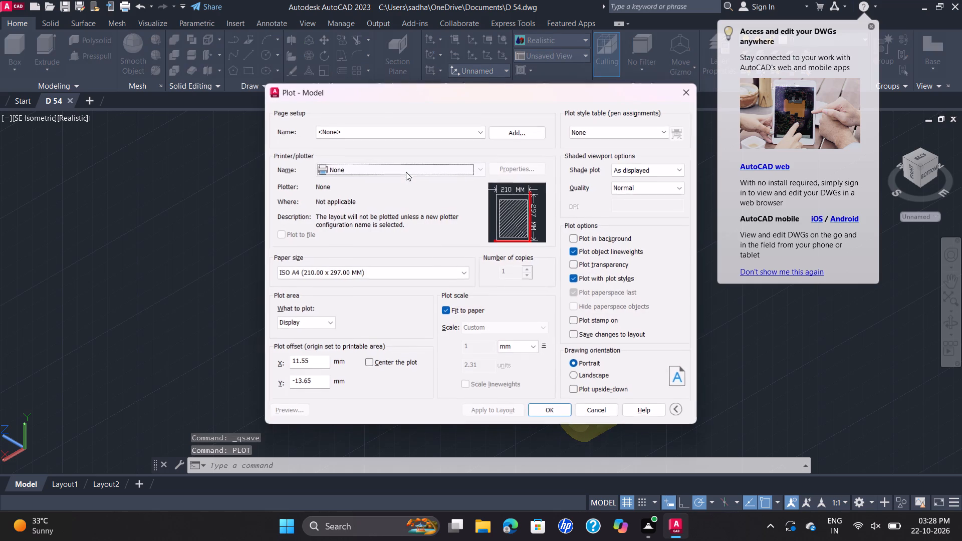
left_click(484, 173)
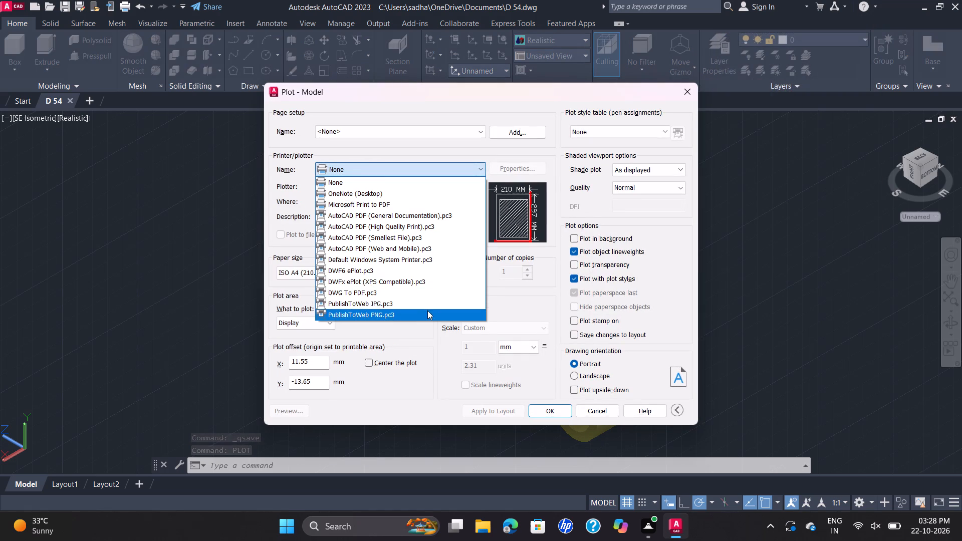
left_click(436, 290)
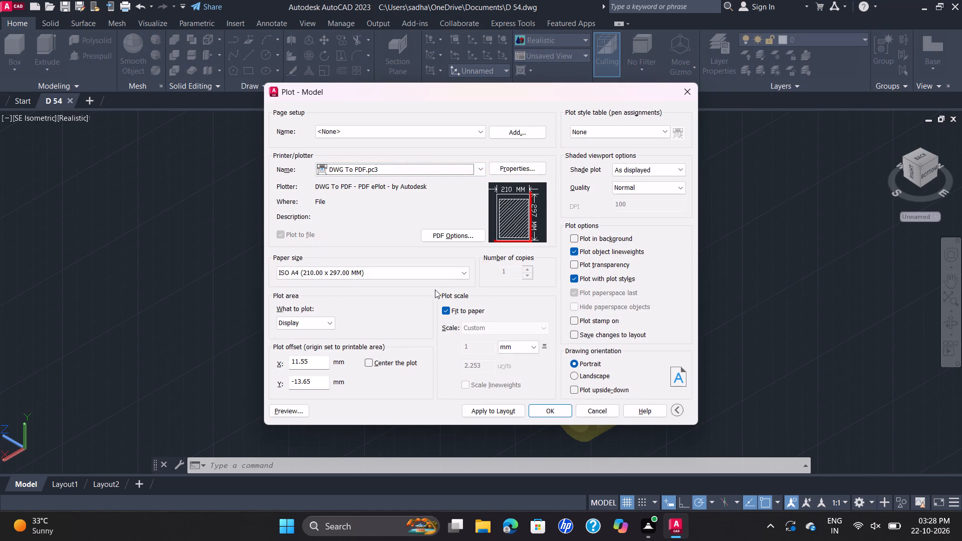
left_click(574, 379)
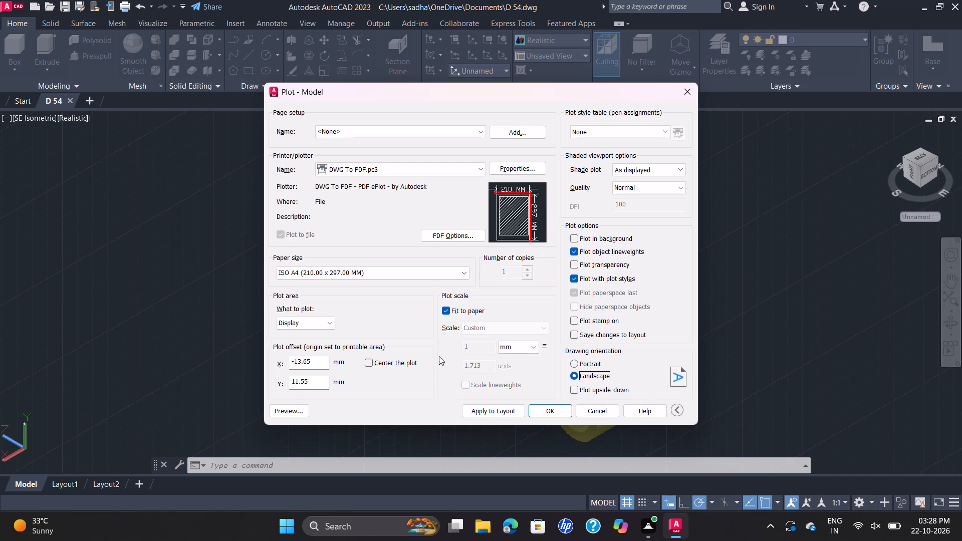
left_click(330, 327)
left_click(326, 359)
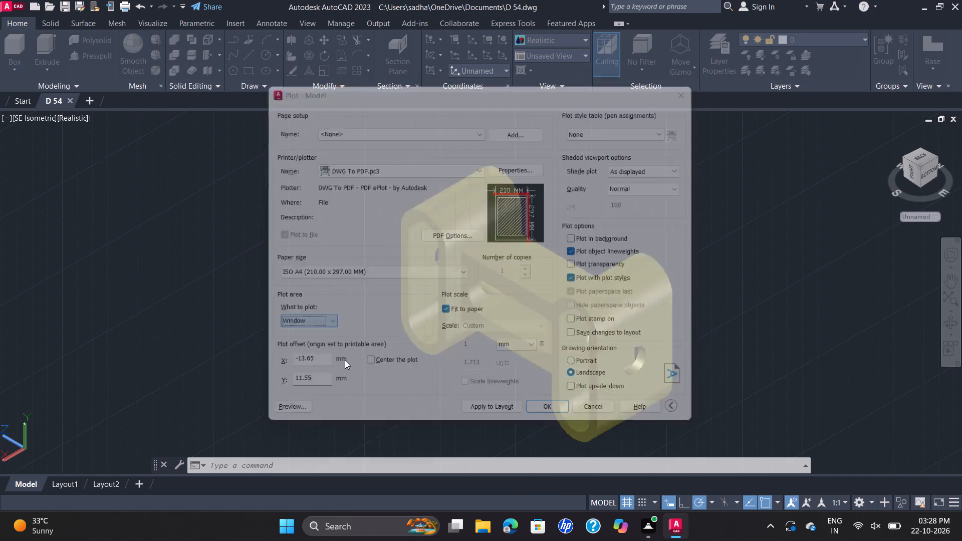
left_click(337, 146)
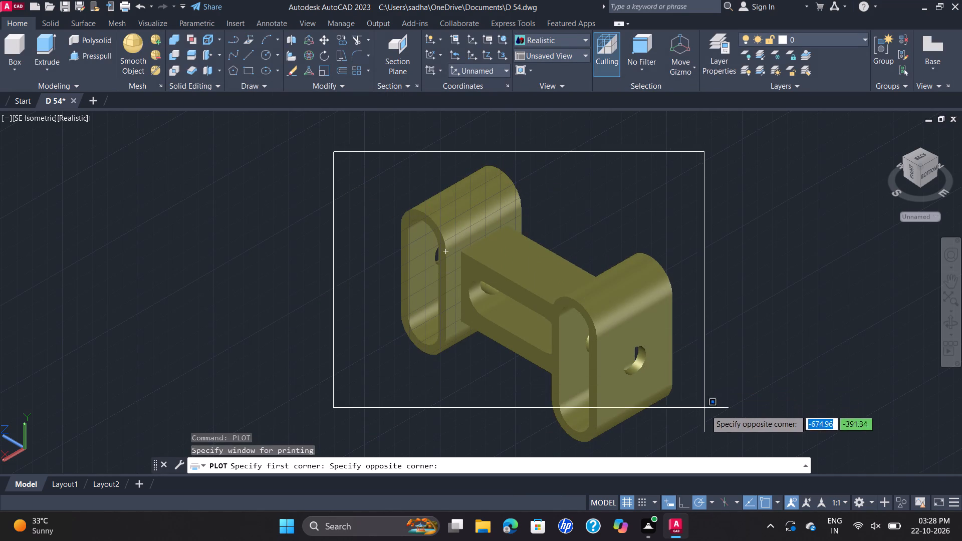
left_click(719, 447)
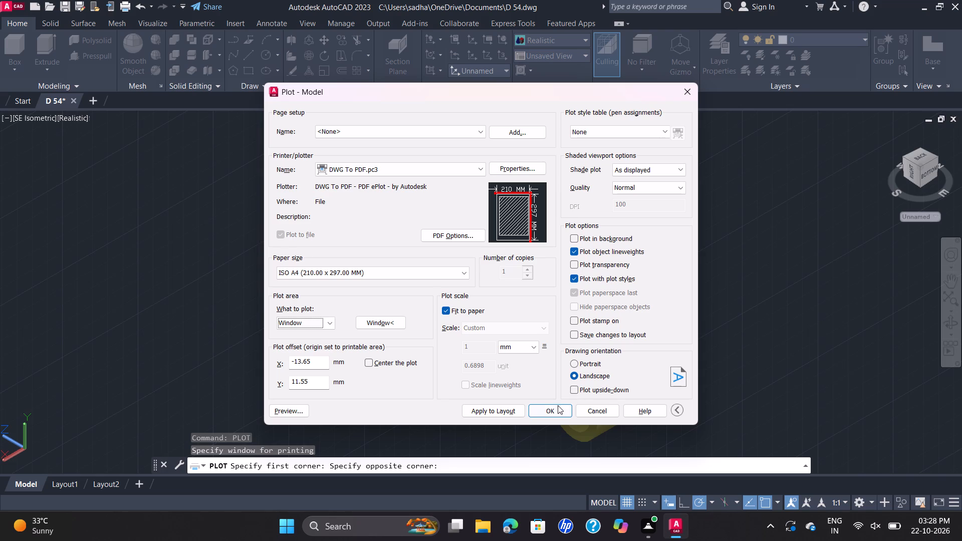
Plot the model to a PDF saved as D 54-Model.pdf in the Documents folder.
left_click(553, 411)
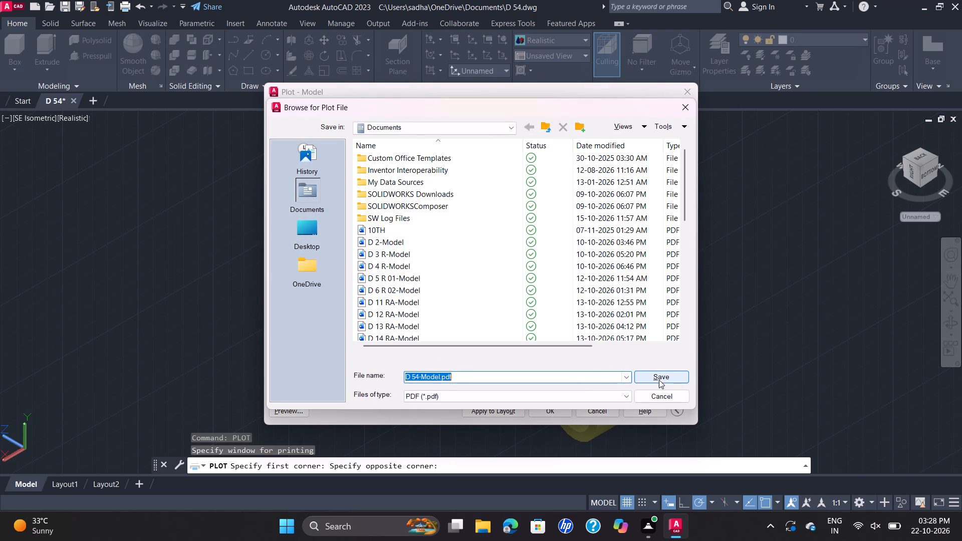
left_click(661, 378)
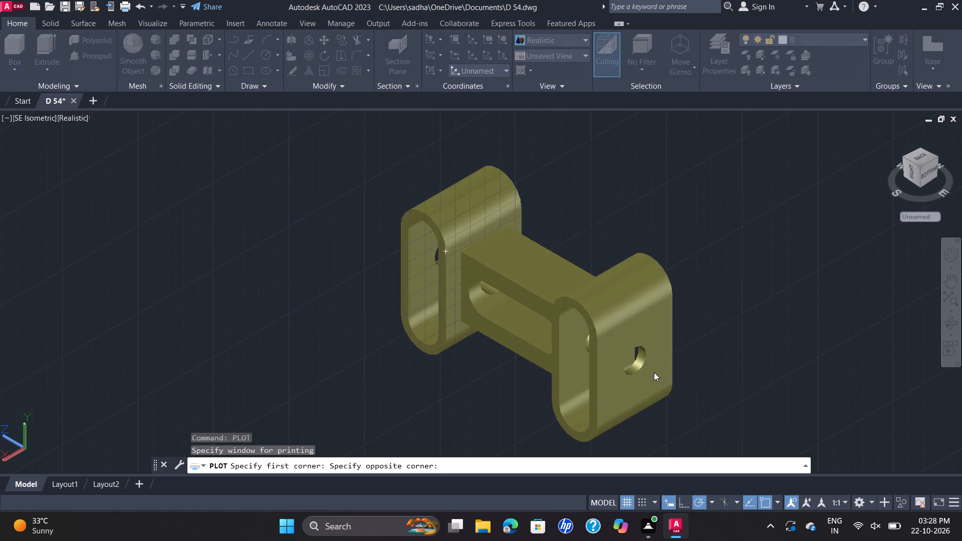
scroll(648, 364, "down", 4)
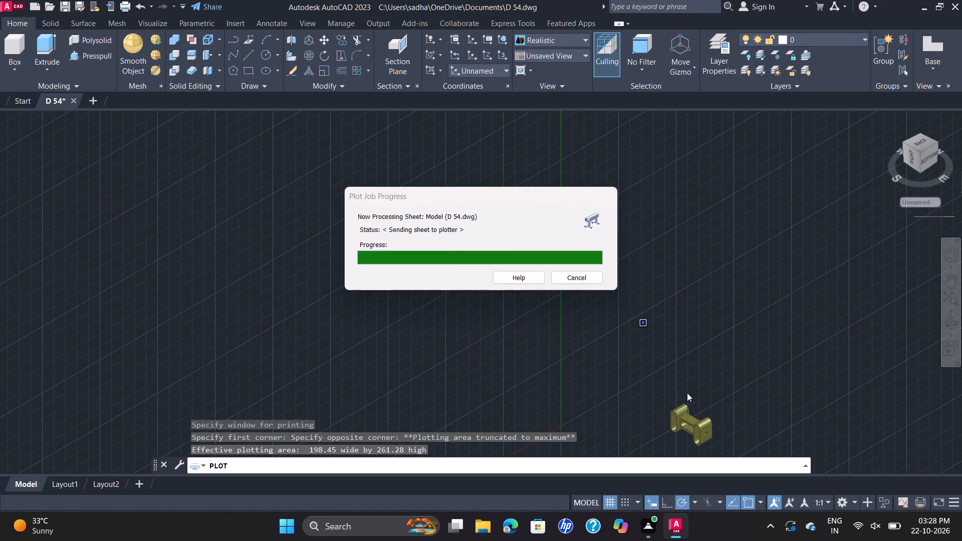
middle_click_drag(687, 393, 671, 351)
left_click(570, 283)
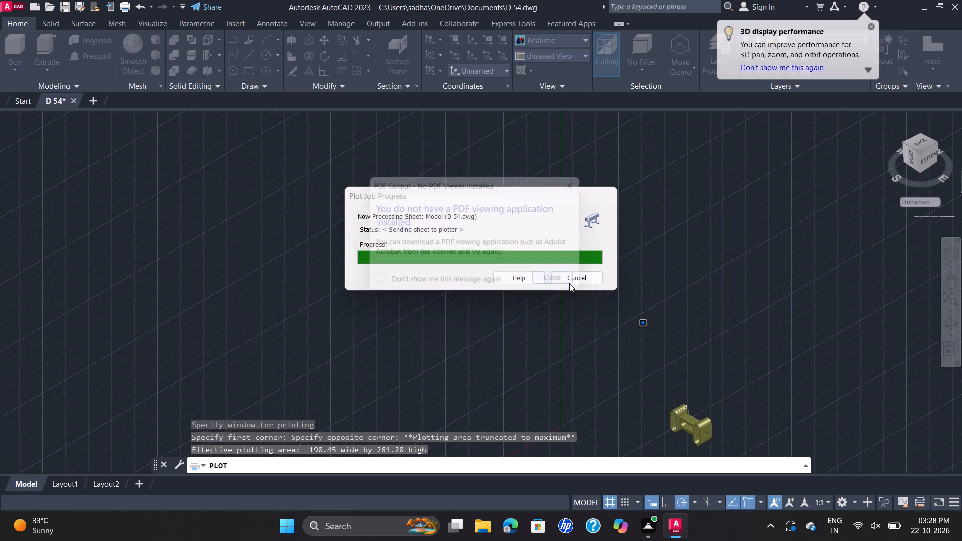